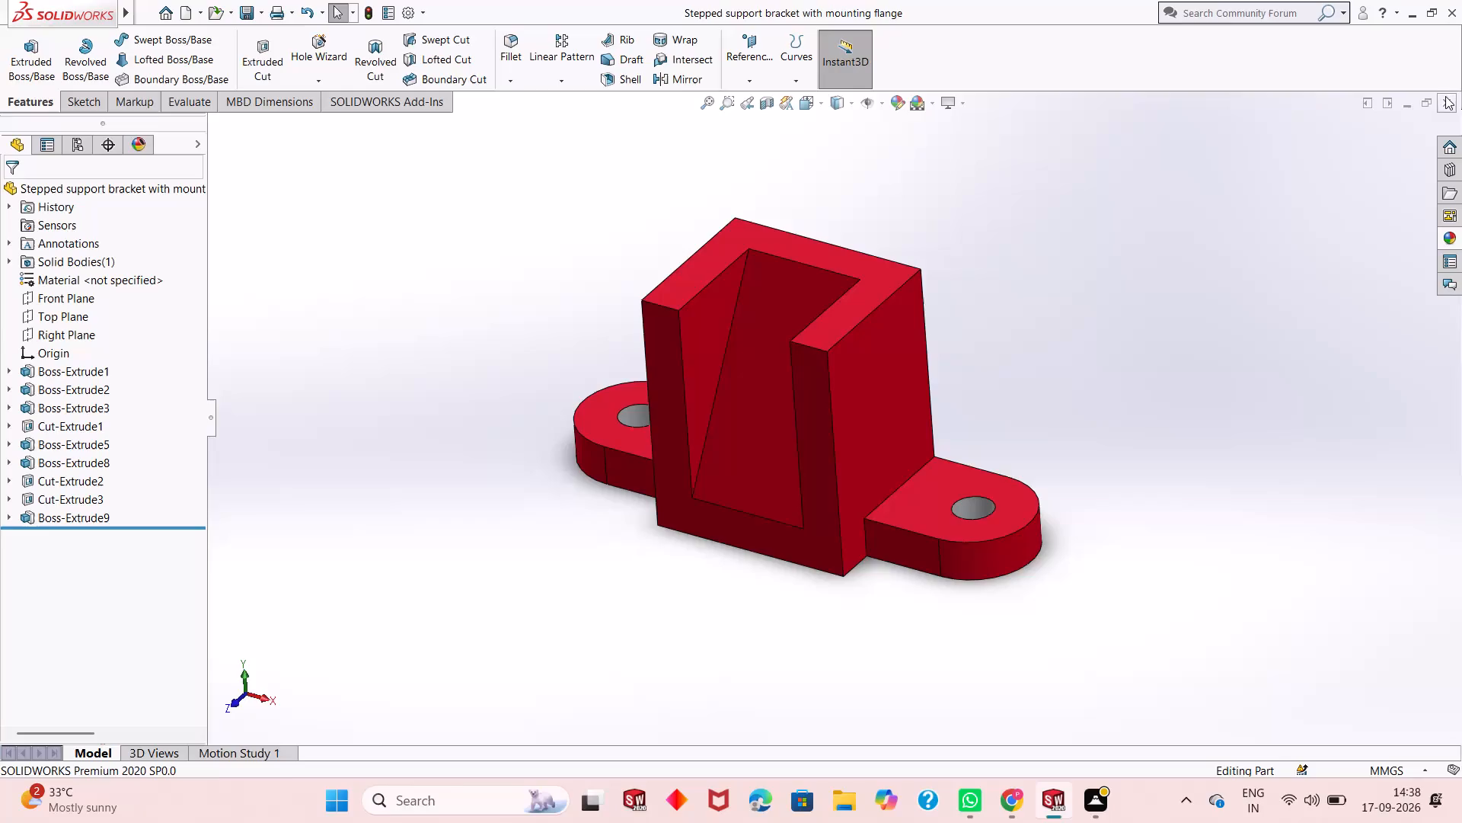
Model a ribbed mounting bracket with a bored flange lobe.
Close the support bracket document and create a new blank part.
{"action": "left_click", "coordinate": [1446, 98]}
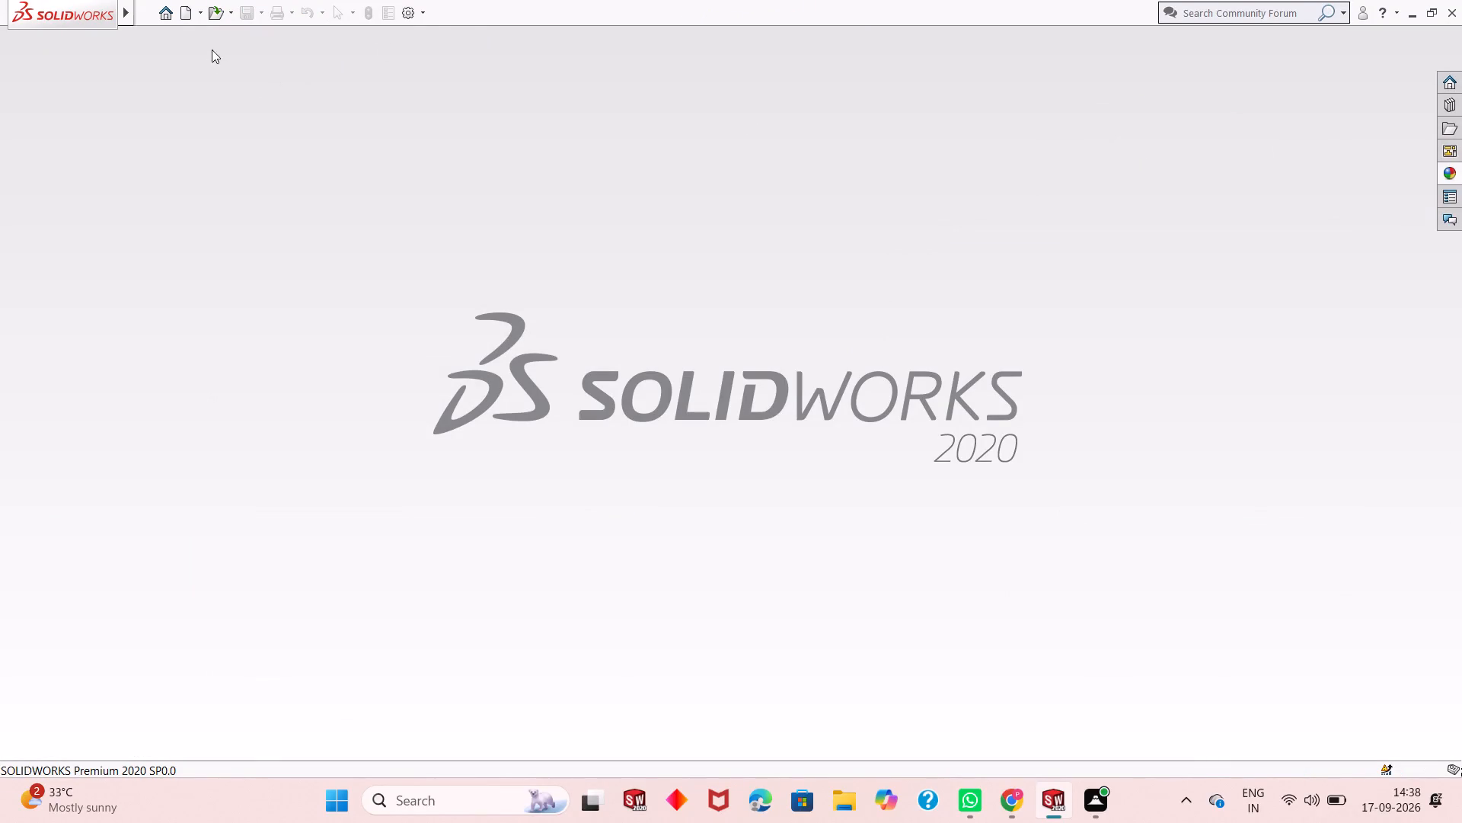
{"action": "double_click", "coordinate": [185, 21]}
{"action": "double_click", "coordinate": [365, 369]}
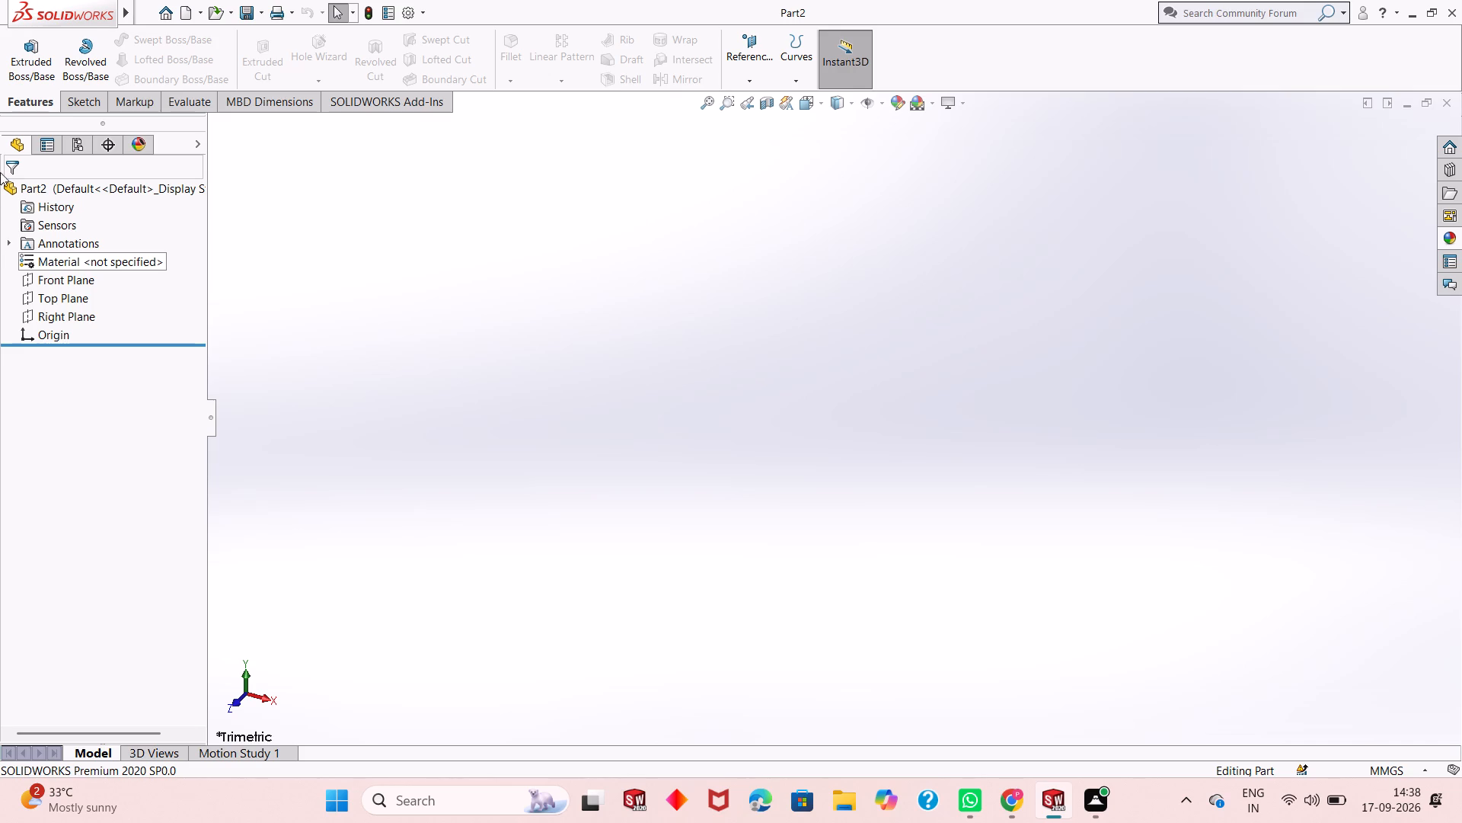
Sketch a center rectangle about 182 mm by 29 mm on the Top Plane, centred on the origin.
{"action": "left_click", "coordinate": [70, 296]}
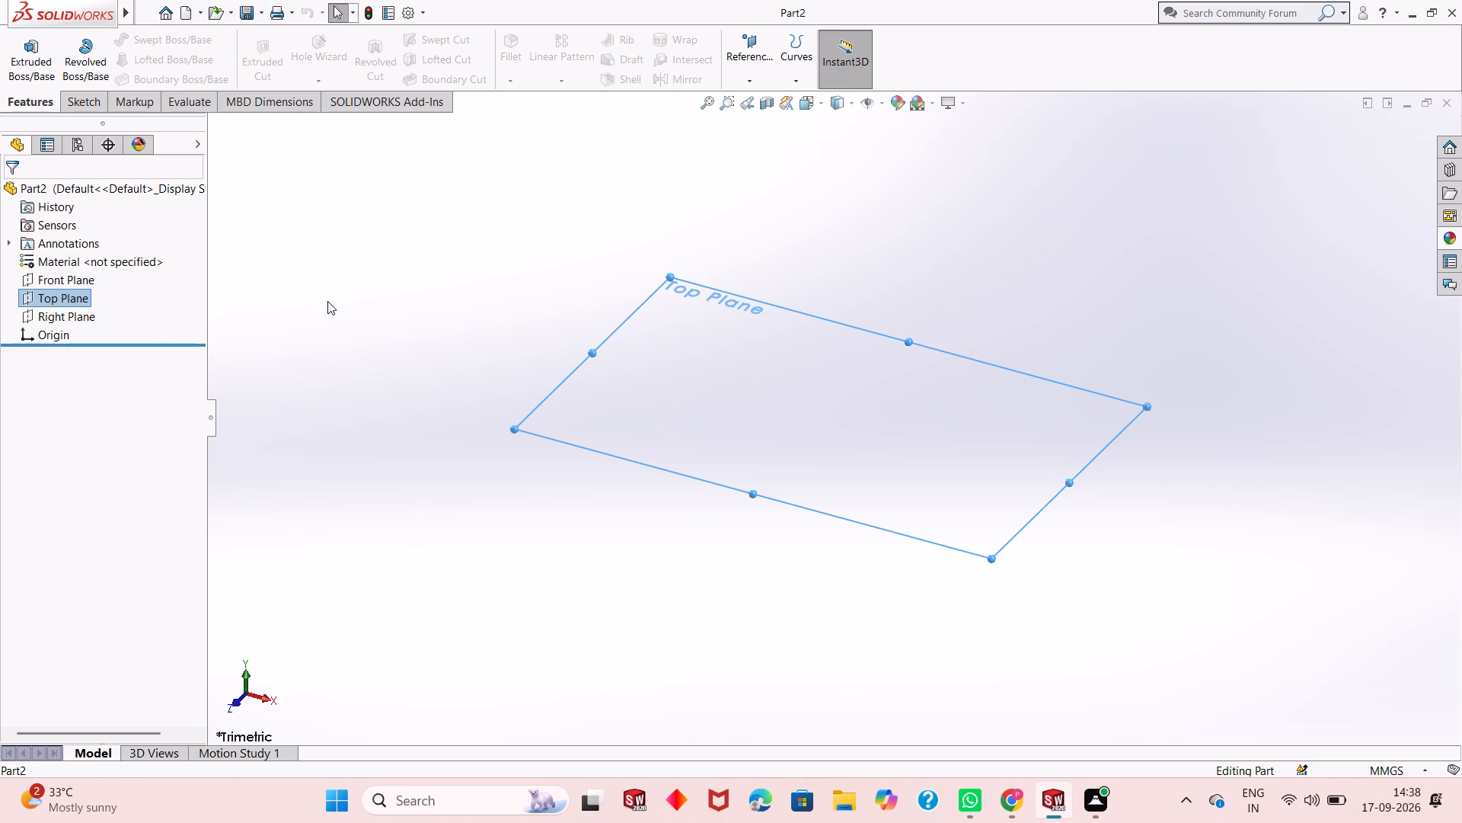
{"action": "key", "text": "Escape"}
{"action": "key", "text": "Escape"}
{"action": "left_click", "coordinate": [78, 296]}
{"action": "left_click", "coordinate": [91, 277]}
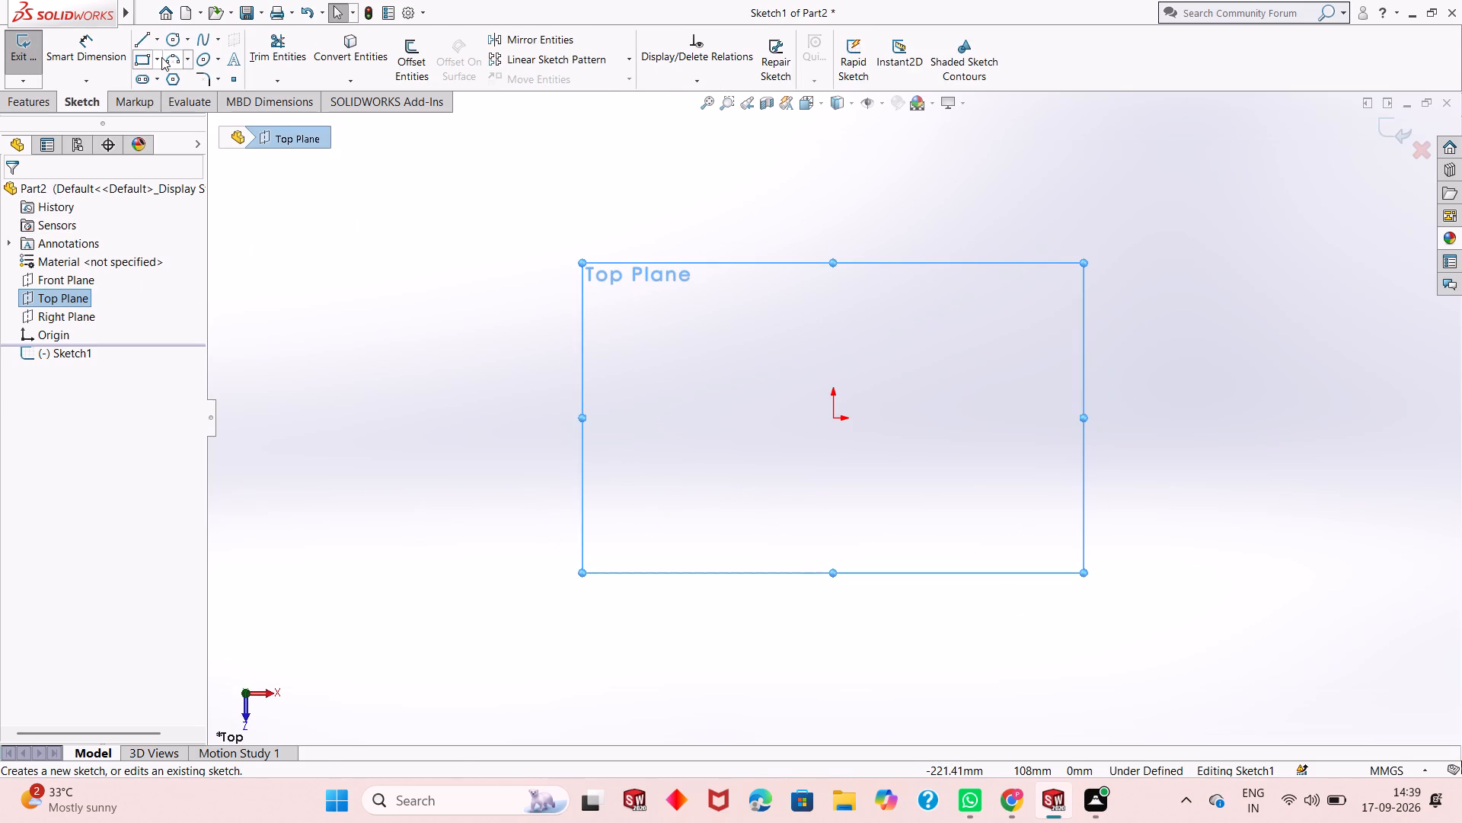
{"action": "left_click", "coordinate": [153, 59]}
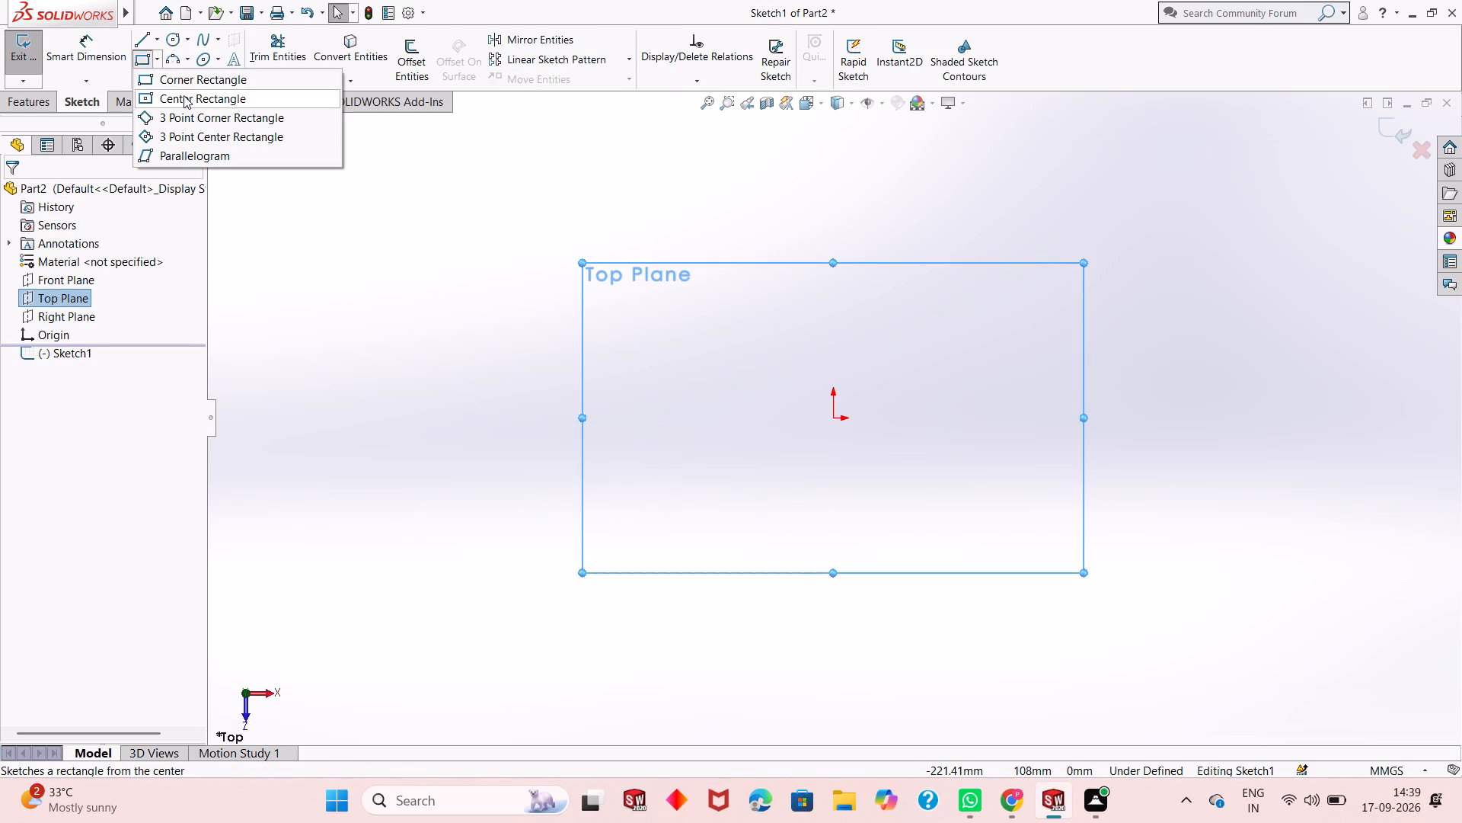
{"action": "left_click", "coordinate": [184, 97]}
{"action": "left_click", "coordinate": [833, 421]}
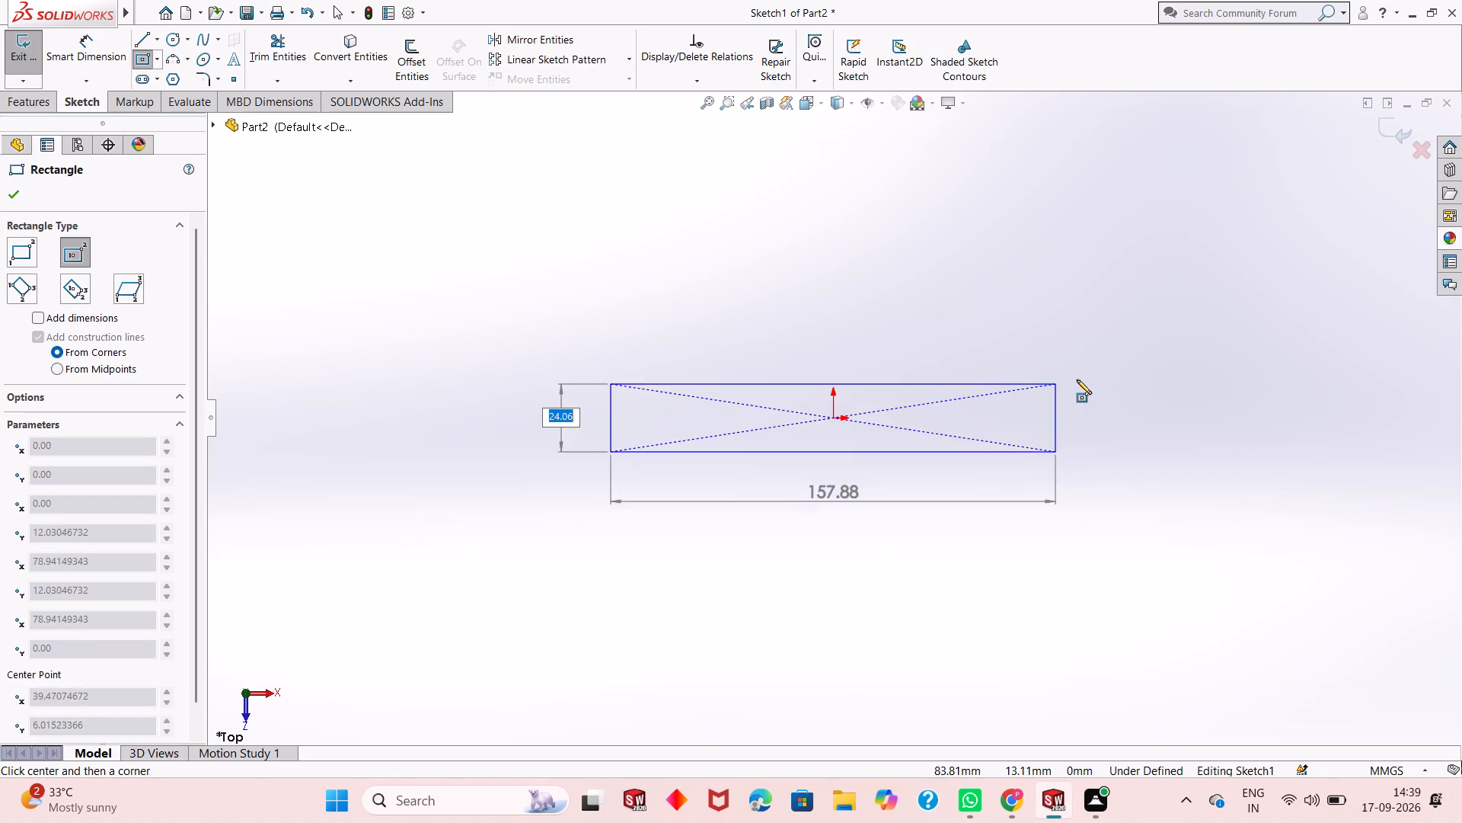
{"action": "left_click", "coordinate": [1089, 377]}
{"action": "right_click", "coordinate": [1090, 376]}
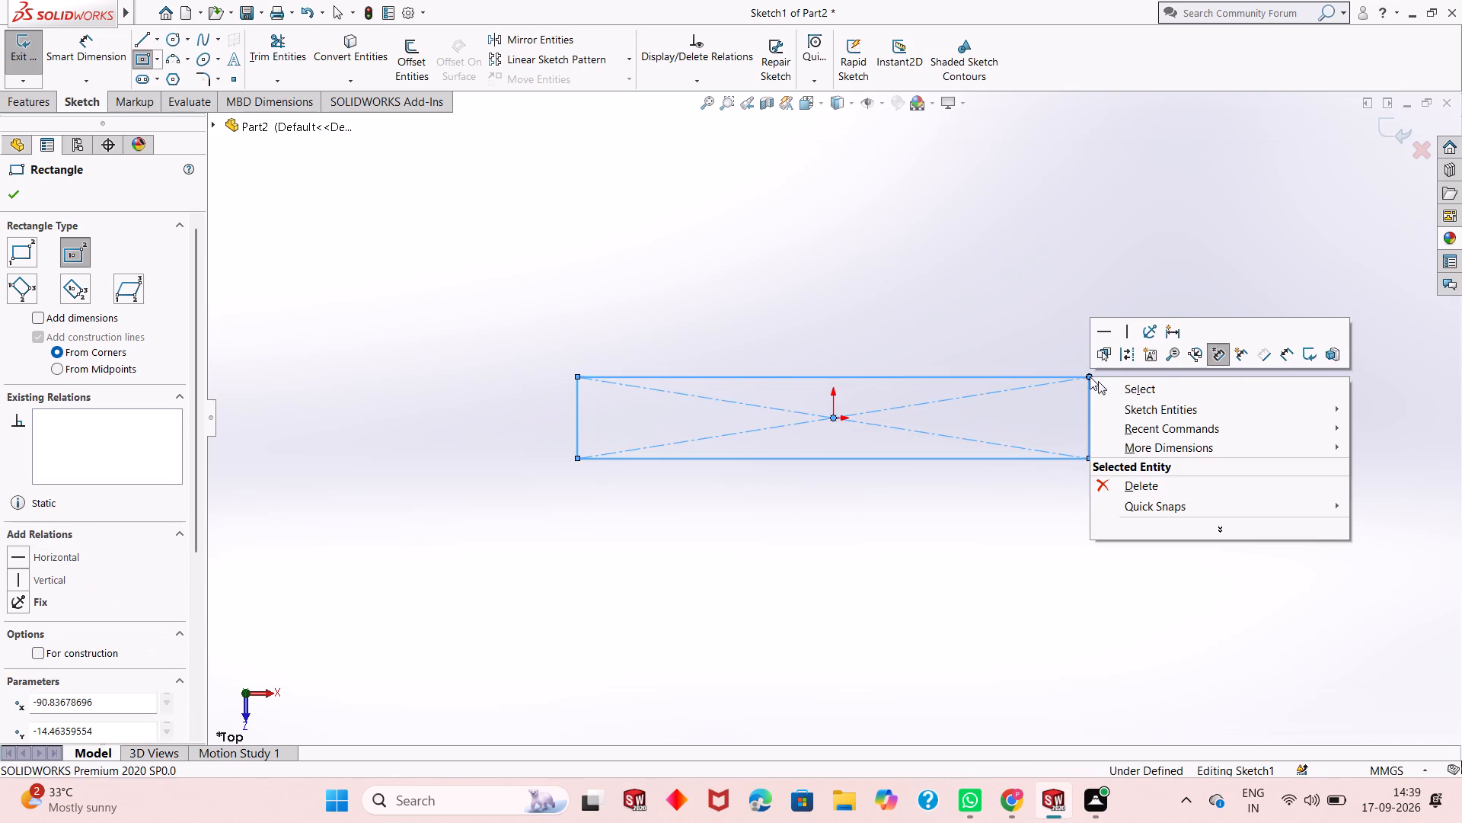
{"action": "left_click", "coordinate": [1123, 389]}
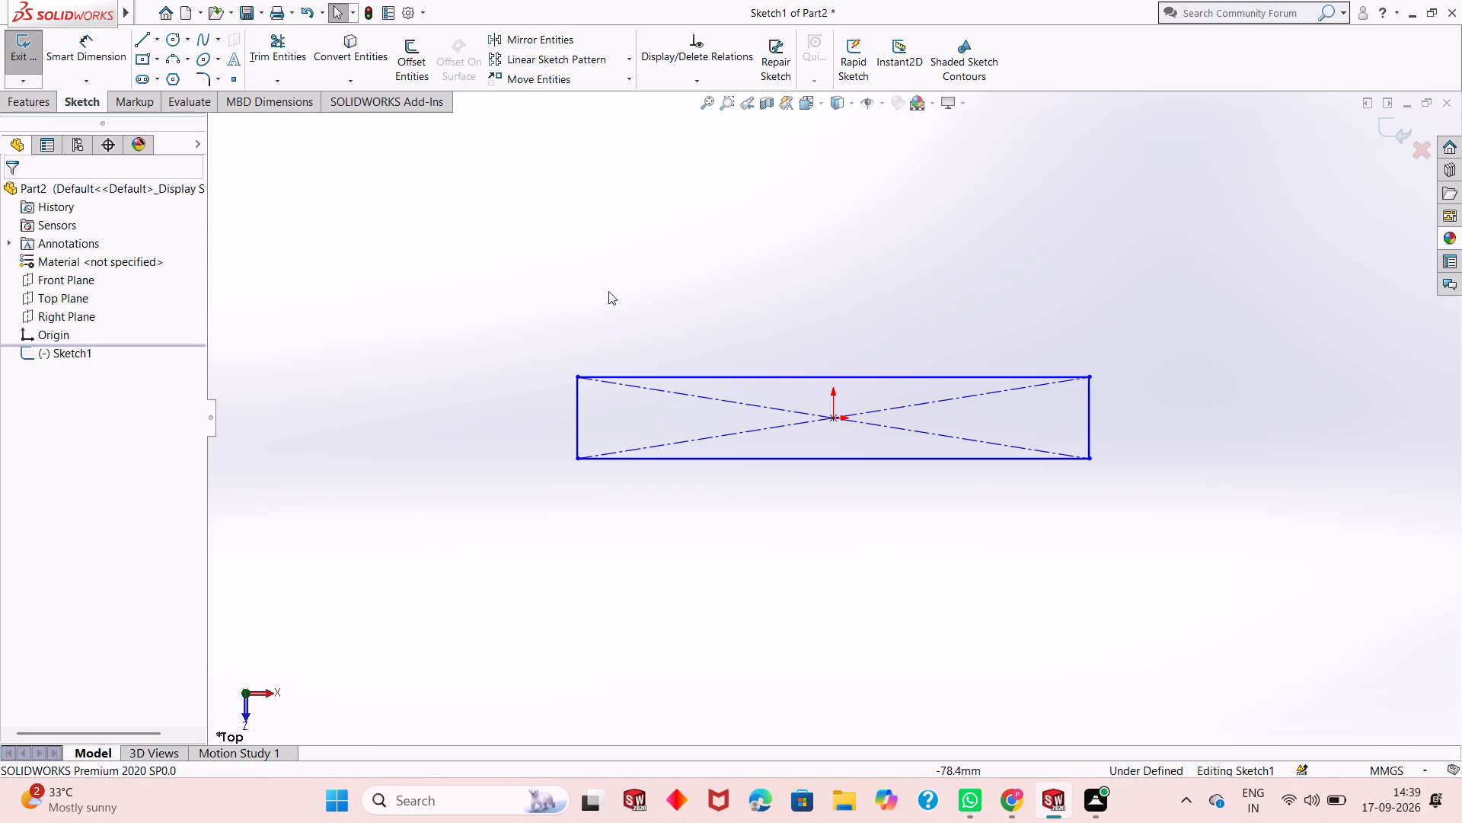
Dimension the rectangle's long horizontal edge to 88 mm with Smart Dimension.
{"action": "scroll", "coordinate": [825, 480], "scroll_direction": "up", "scroll_amount": 2}
{"action": "scroll", "coordinate": [1002, 423], "scroll_direction": "down", "scroll_amount": 2}
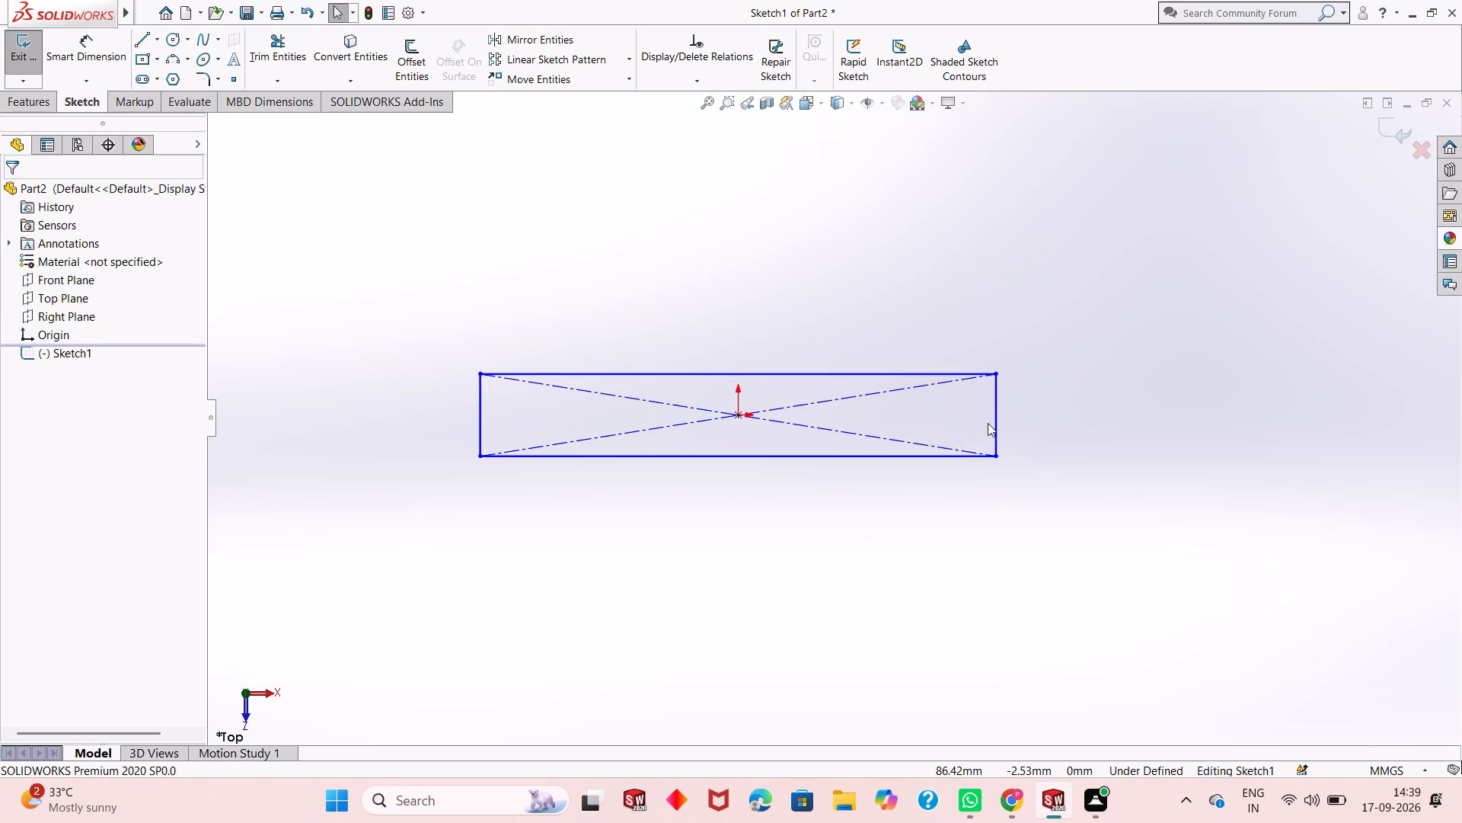
{"action": "scroll", "coordinate": [760, 450], "scroll_direction": "down", "scroll_amount": 2}
{"action": "scroll", "coordinate": [760, 450], "scroll_direction": "up", "scroll_amount": 1}
{"action": "scroll", "coordinate": [751, 386], "scroll_direction": "down", "scroll_amount": 1}
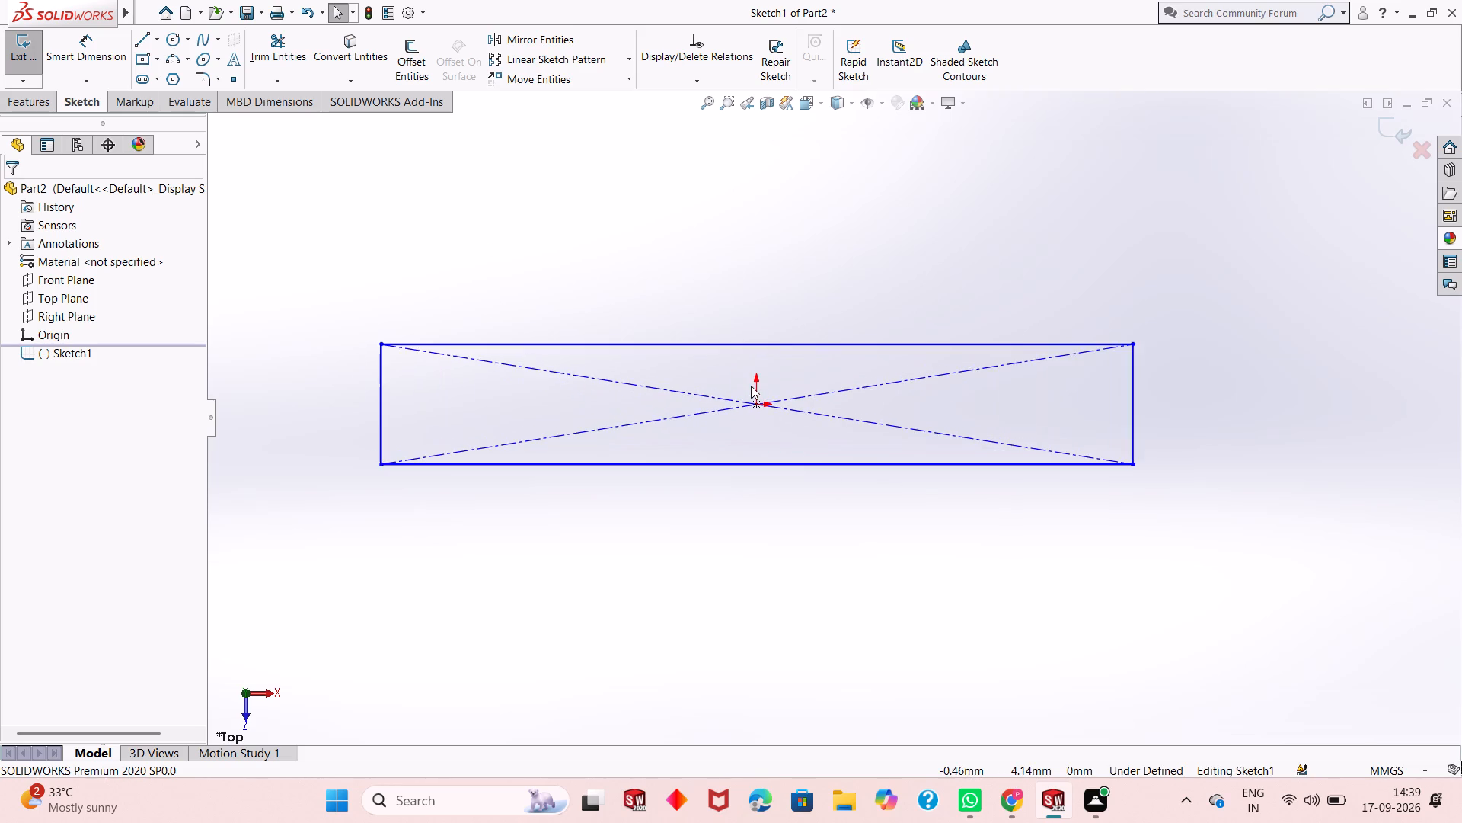
{"action": "scroll", "coordinate": [751, 386], "scroll_direction": "up", "scroll_amount": 1}
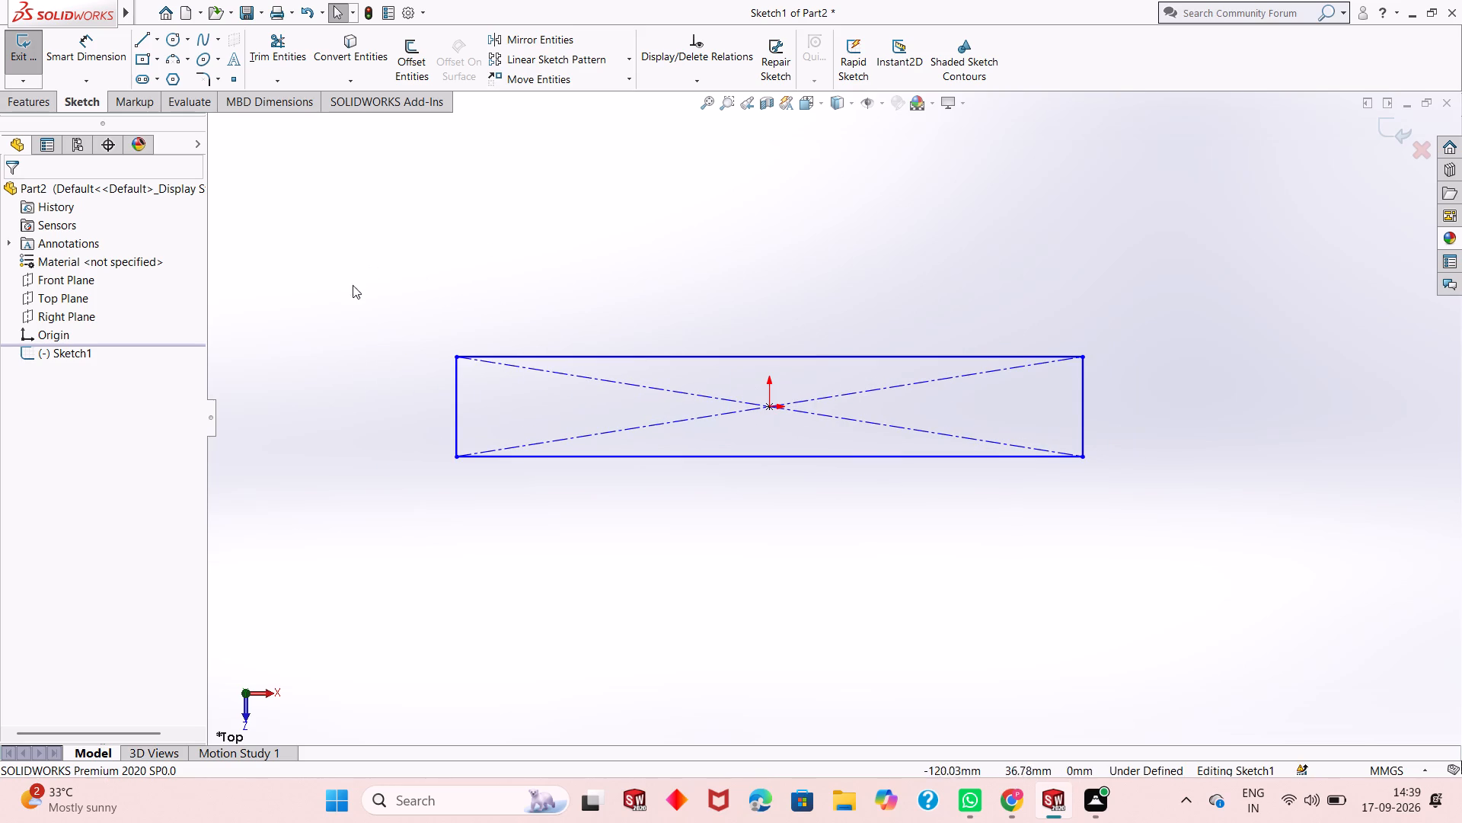
{"action": "left_click", "coordinate": [83, 50]}
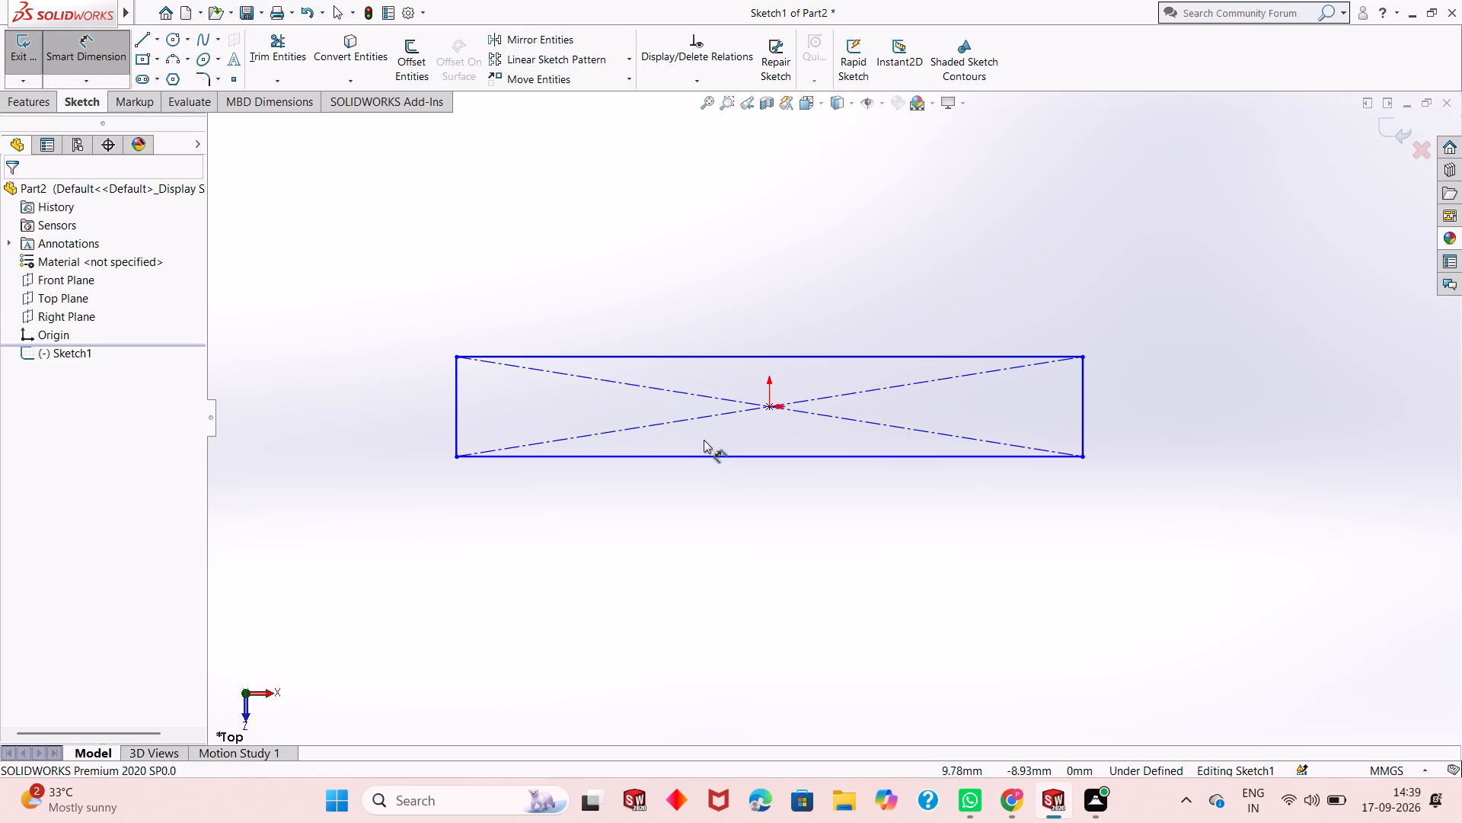
{"action": "left_click", "coordinate": [713, 457]}
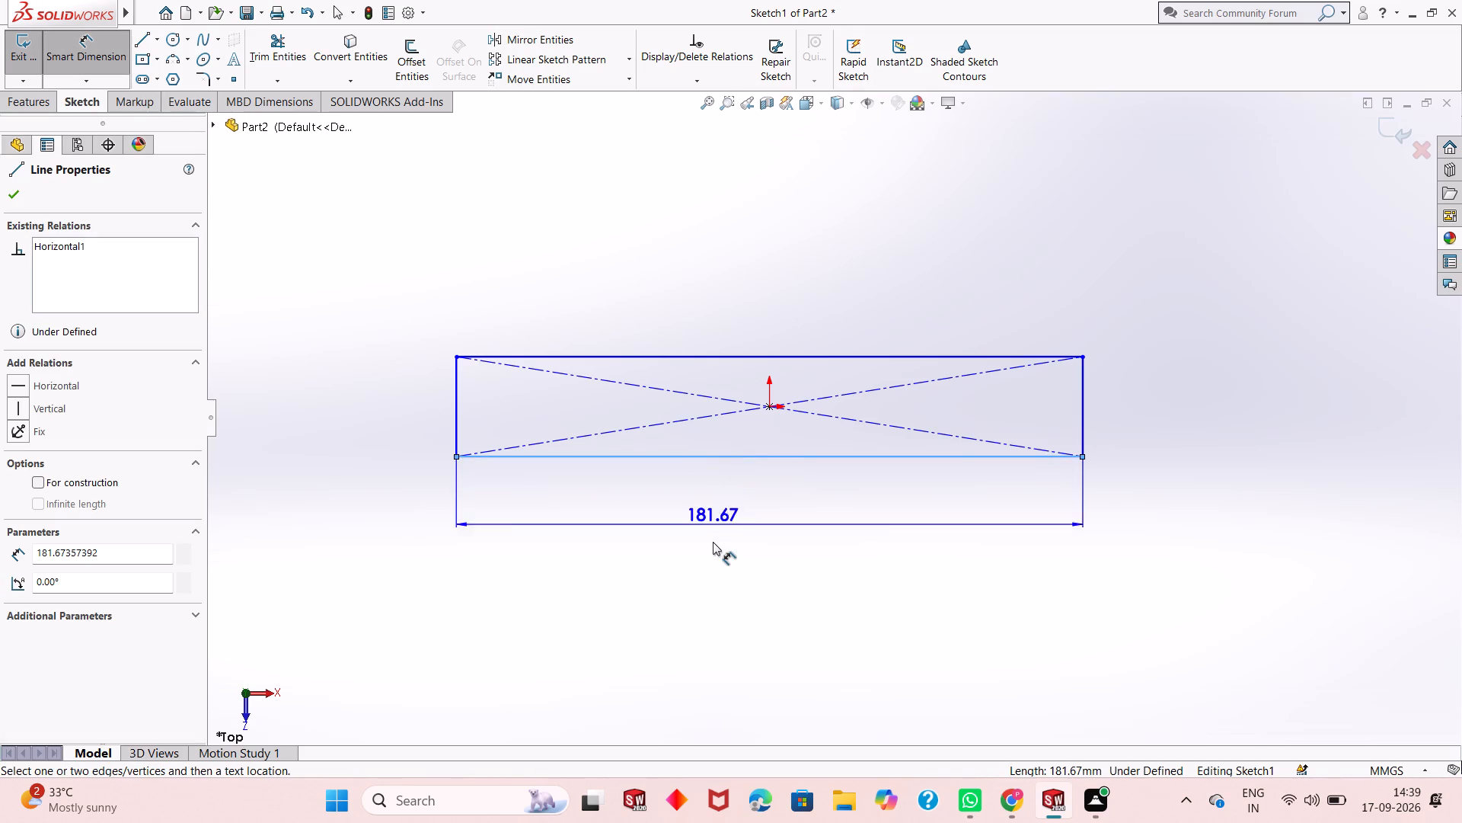
{"action": "left_click", "coordinate": [712, 546]}
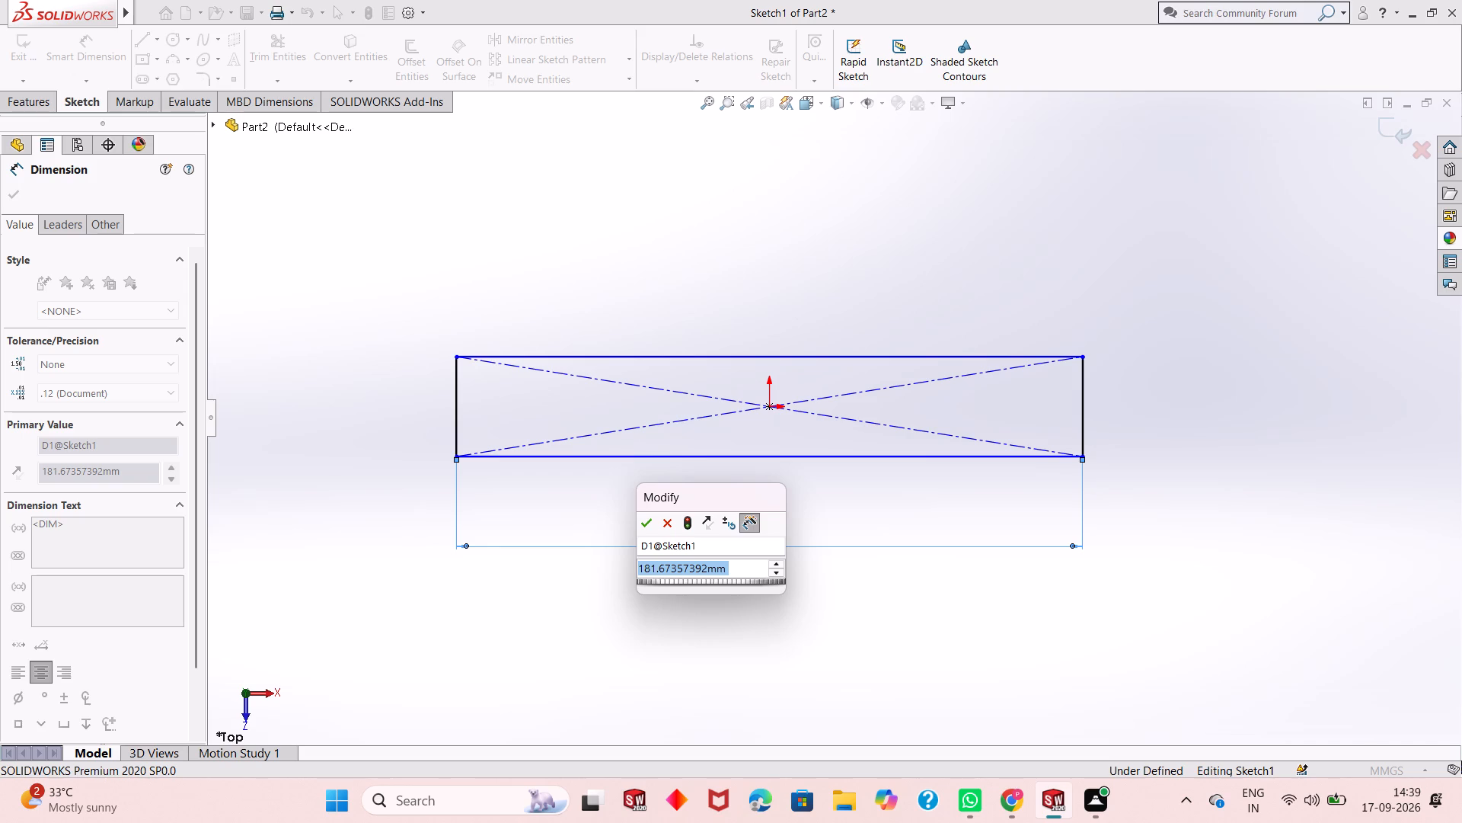
{"action": "type", "text": "88"}
{"action": "key", "text": "Return"}
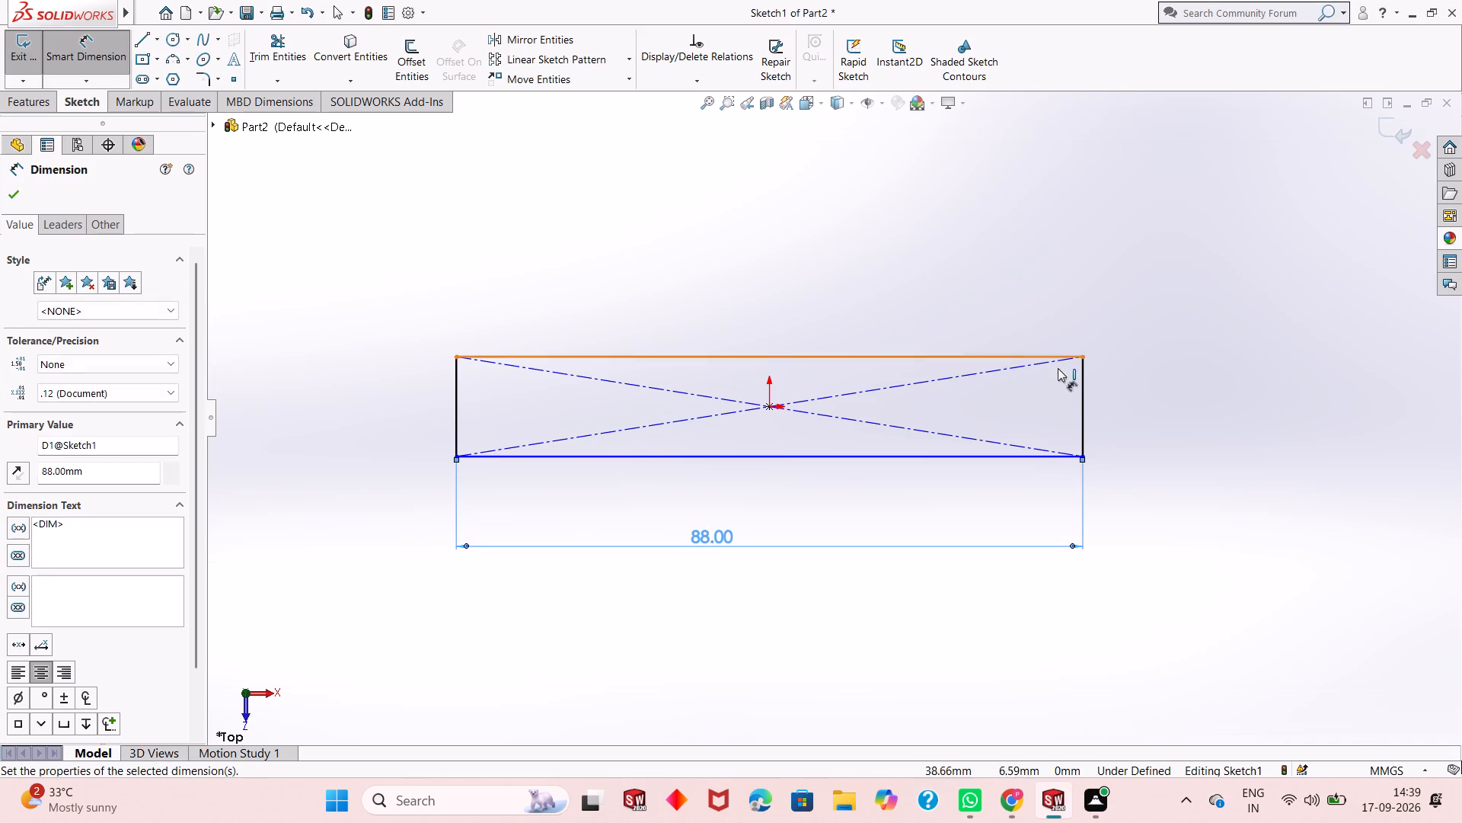
Dimension the rectangle's short vertical edge to 13 mm and leave the dimensioning command.
{"action": "left_click", "coordinate": [1080, 408]}
{"action": "left_click", "coordinate": [1301, 409]}
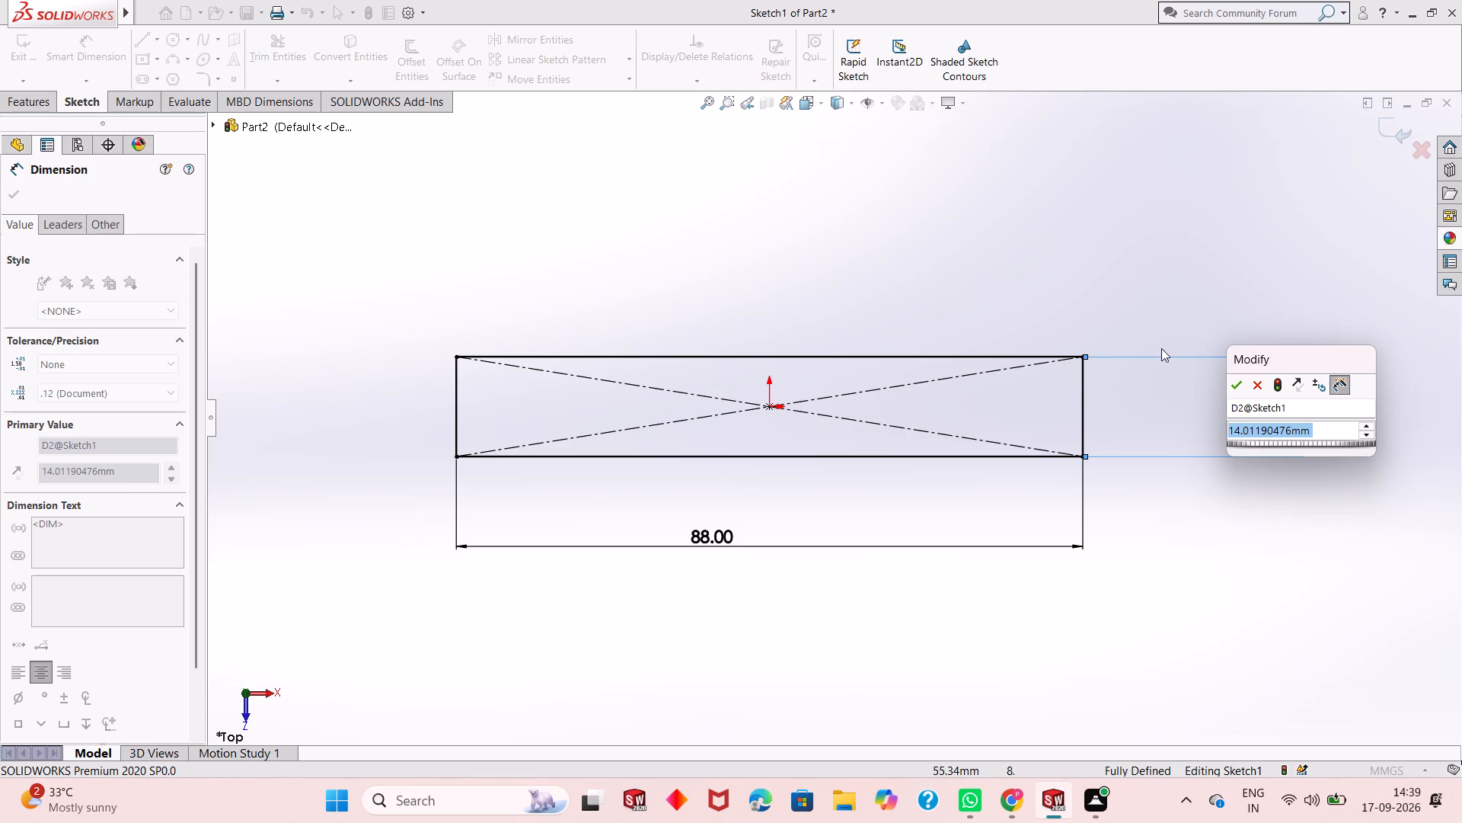
{"action": "key", "text": "1"}
{"action": "key", "text": "Return"}
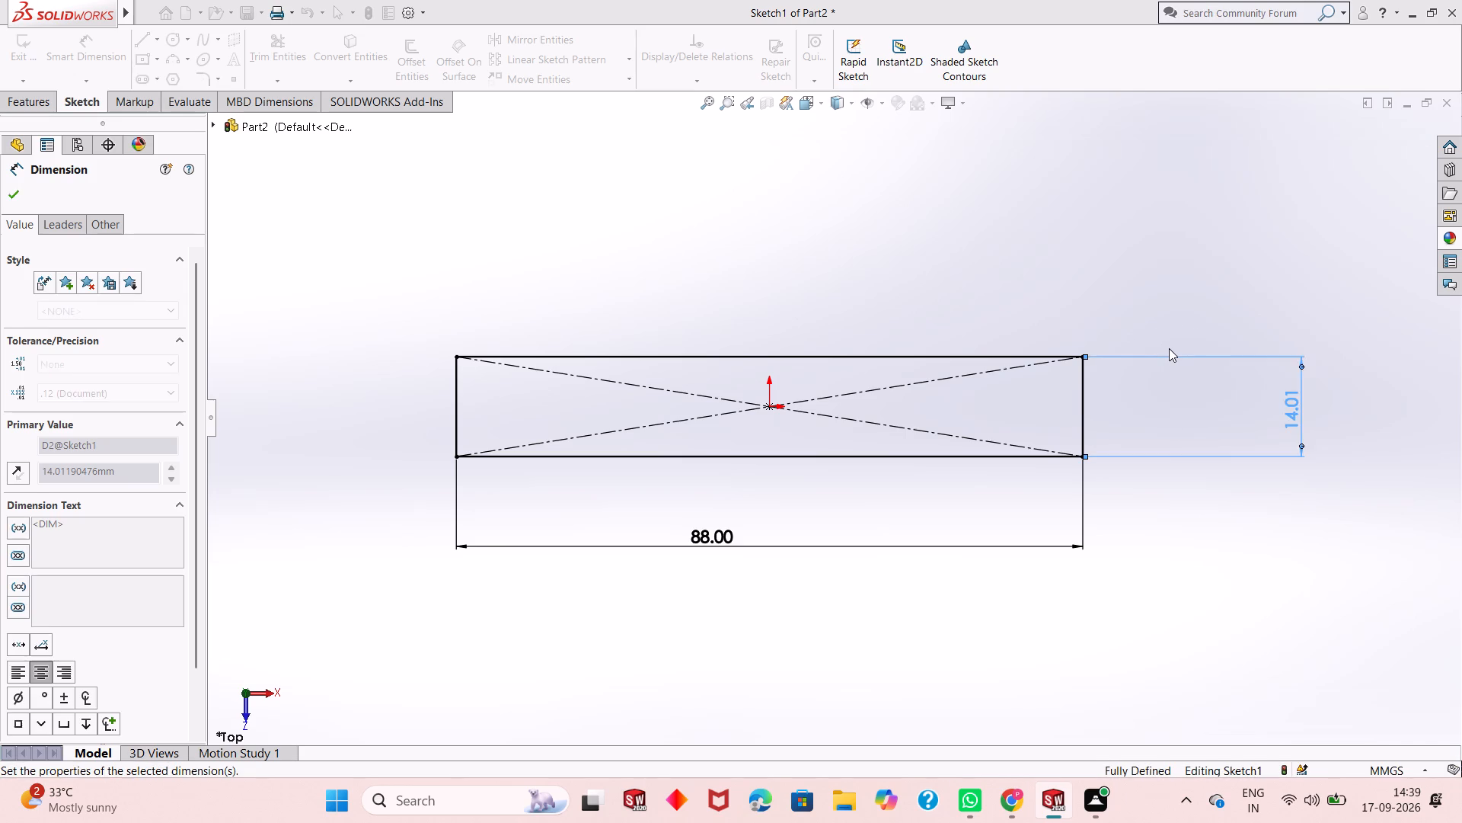
{"action": "double_click", "coordinate": [1297, 399]}
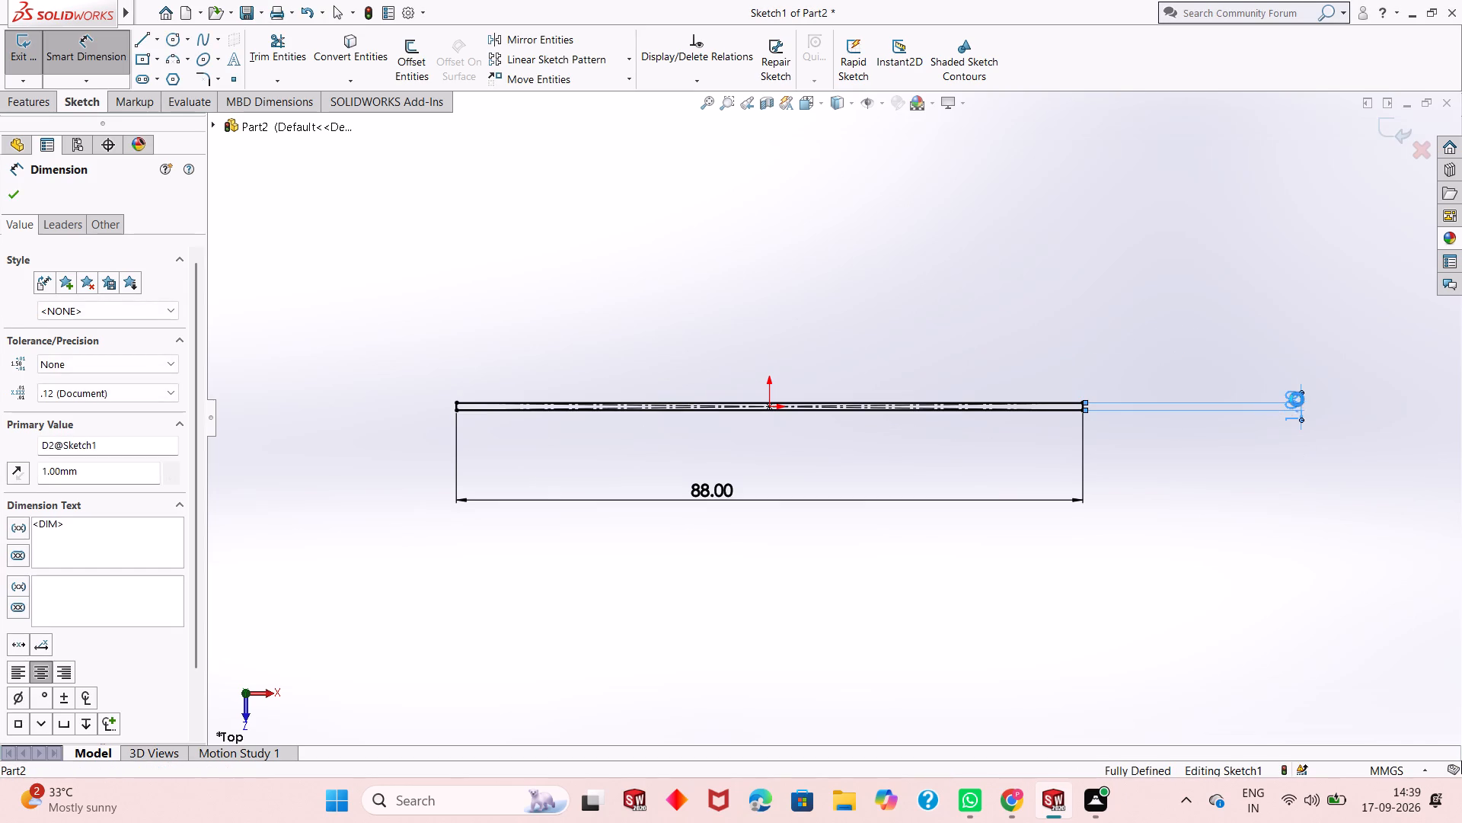
{"action": "type", "text": "13"}
{"action": "key", "text": "Return"}
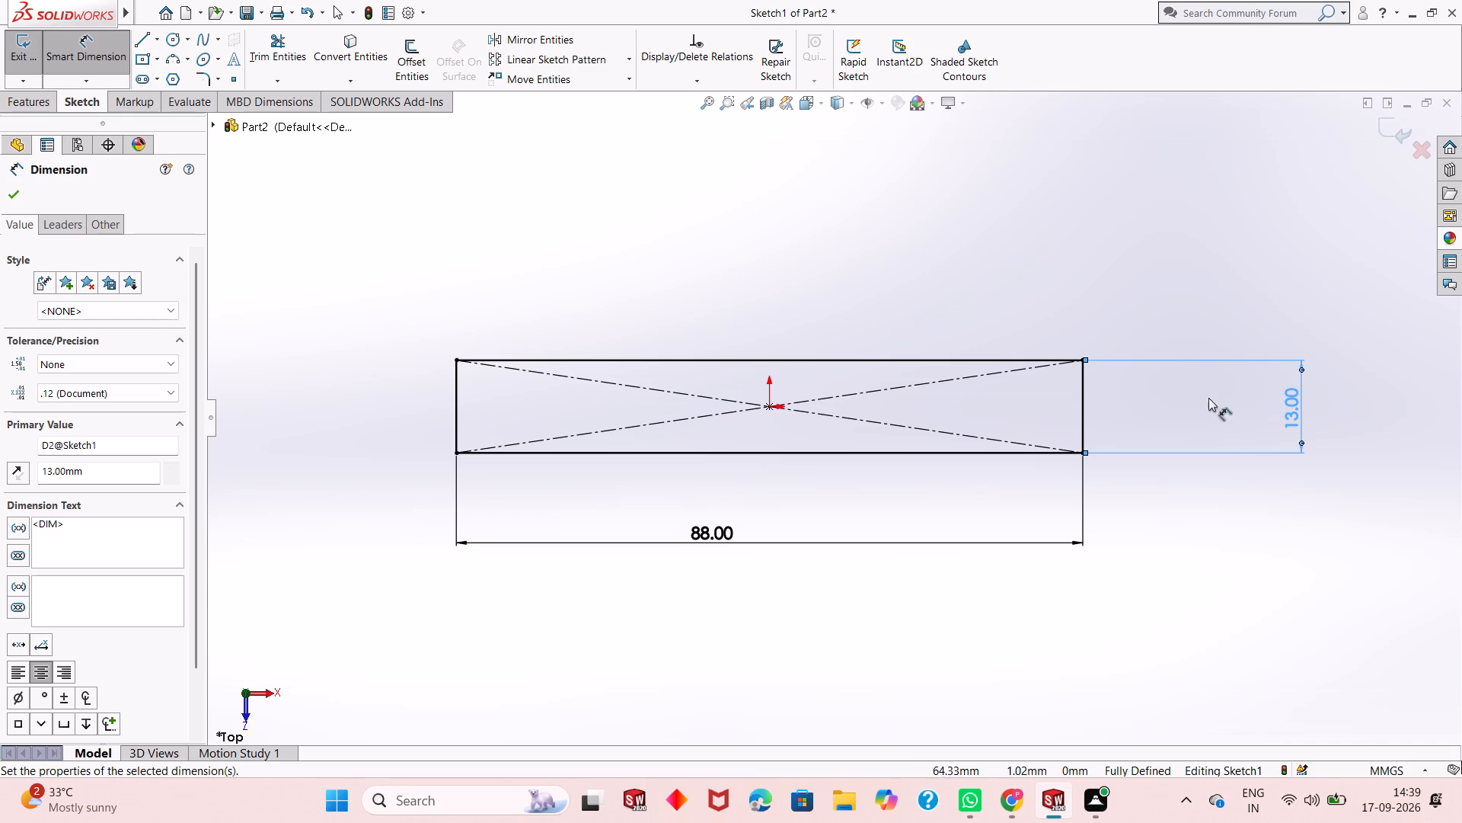
{"action": "right_click", "coordinate": [745, 213]}
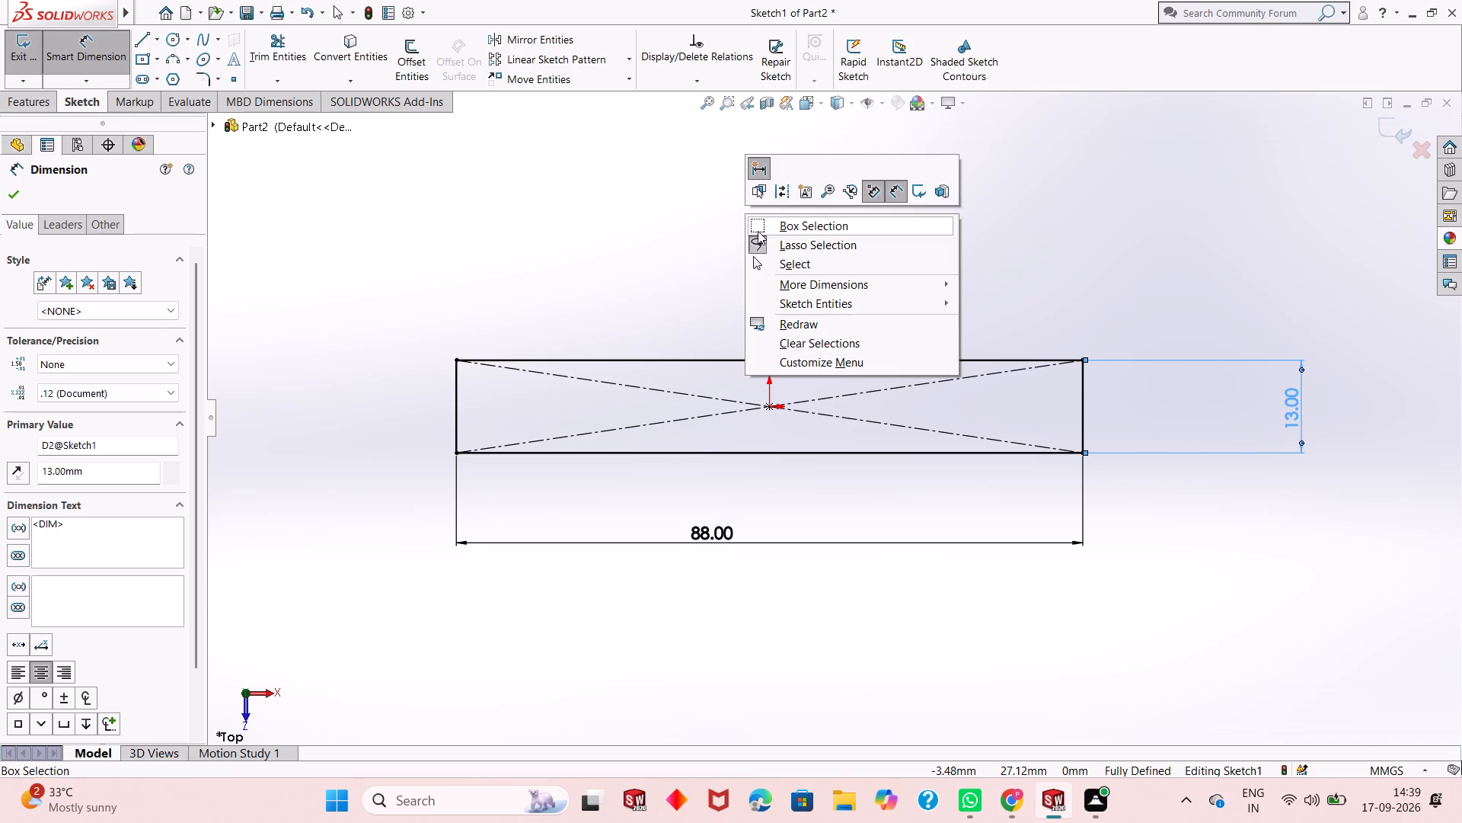
{"action": "left_click", "coordinate": [787, 263]}
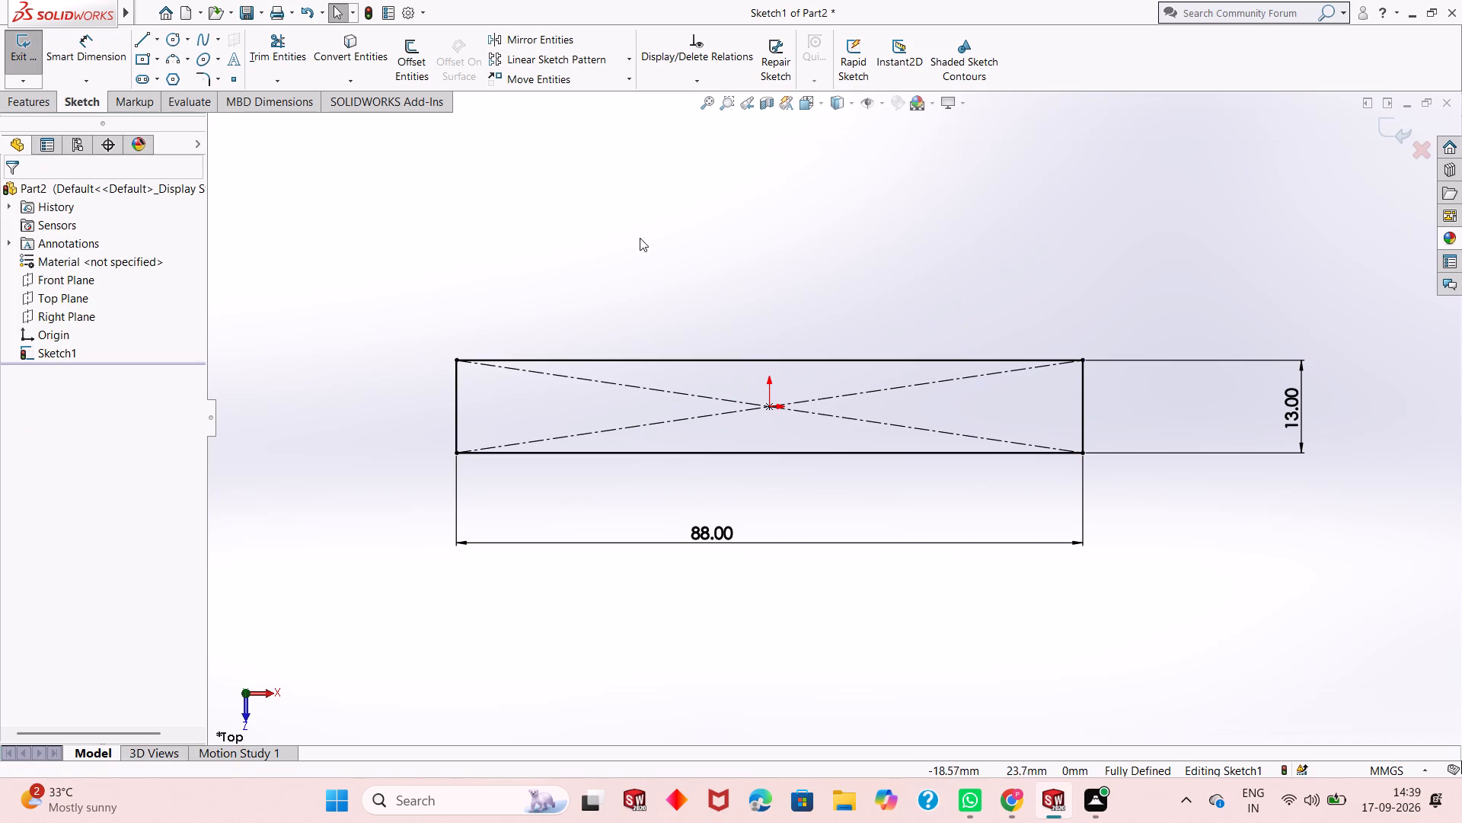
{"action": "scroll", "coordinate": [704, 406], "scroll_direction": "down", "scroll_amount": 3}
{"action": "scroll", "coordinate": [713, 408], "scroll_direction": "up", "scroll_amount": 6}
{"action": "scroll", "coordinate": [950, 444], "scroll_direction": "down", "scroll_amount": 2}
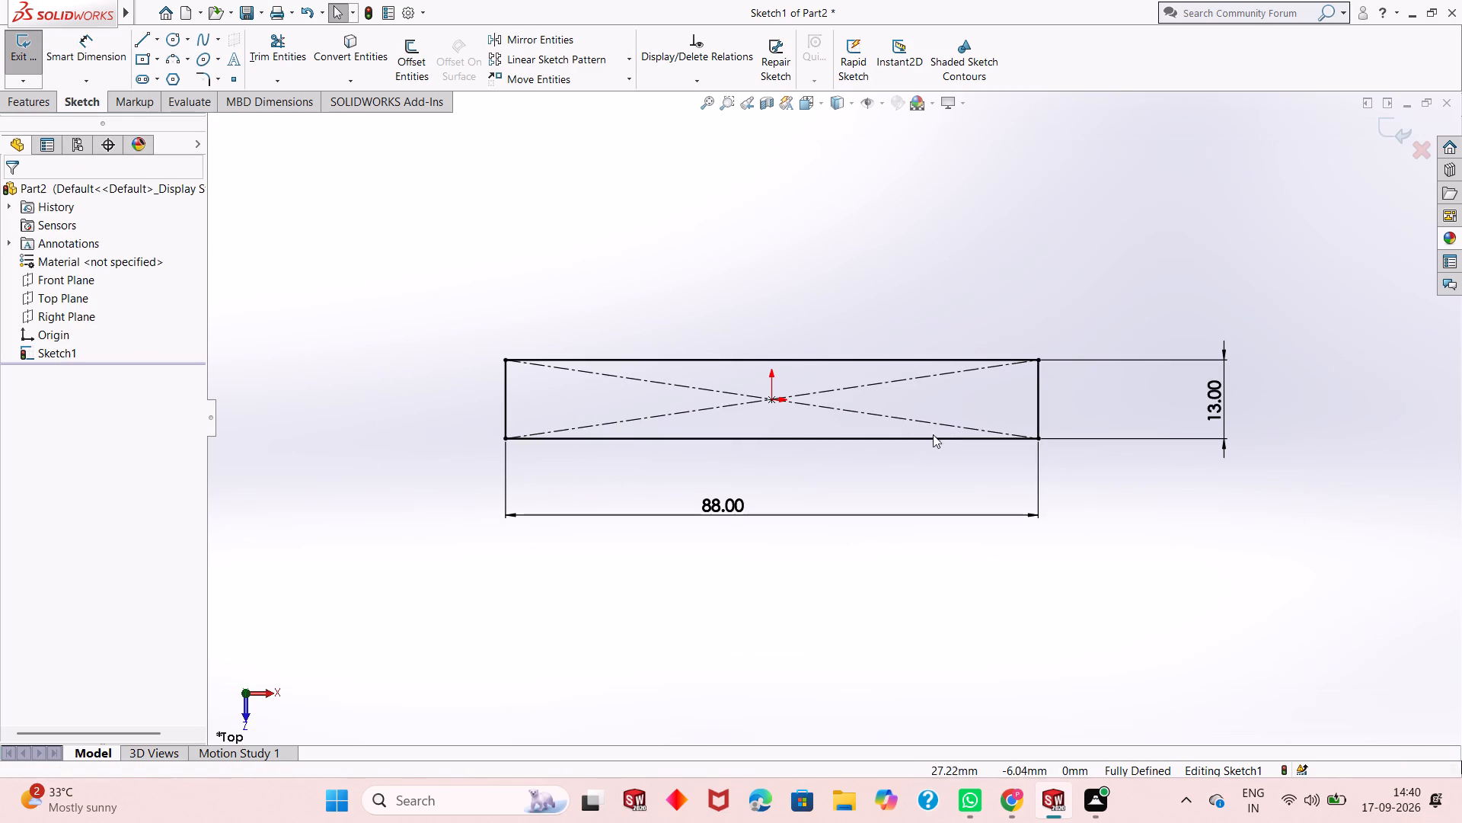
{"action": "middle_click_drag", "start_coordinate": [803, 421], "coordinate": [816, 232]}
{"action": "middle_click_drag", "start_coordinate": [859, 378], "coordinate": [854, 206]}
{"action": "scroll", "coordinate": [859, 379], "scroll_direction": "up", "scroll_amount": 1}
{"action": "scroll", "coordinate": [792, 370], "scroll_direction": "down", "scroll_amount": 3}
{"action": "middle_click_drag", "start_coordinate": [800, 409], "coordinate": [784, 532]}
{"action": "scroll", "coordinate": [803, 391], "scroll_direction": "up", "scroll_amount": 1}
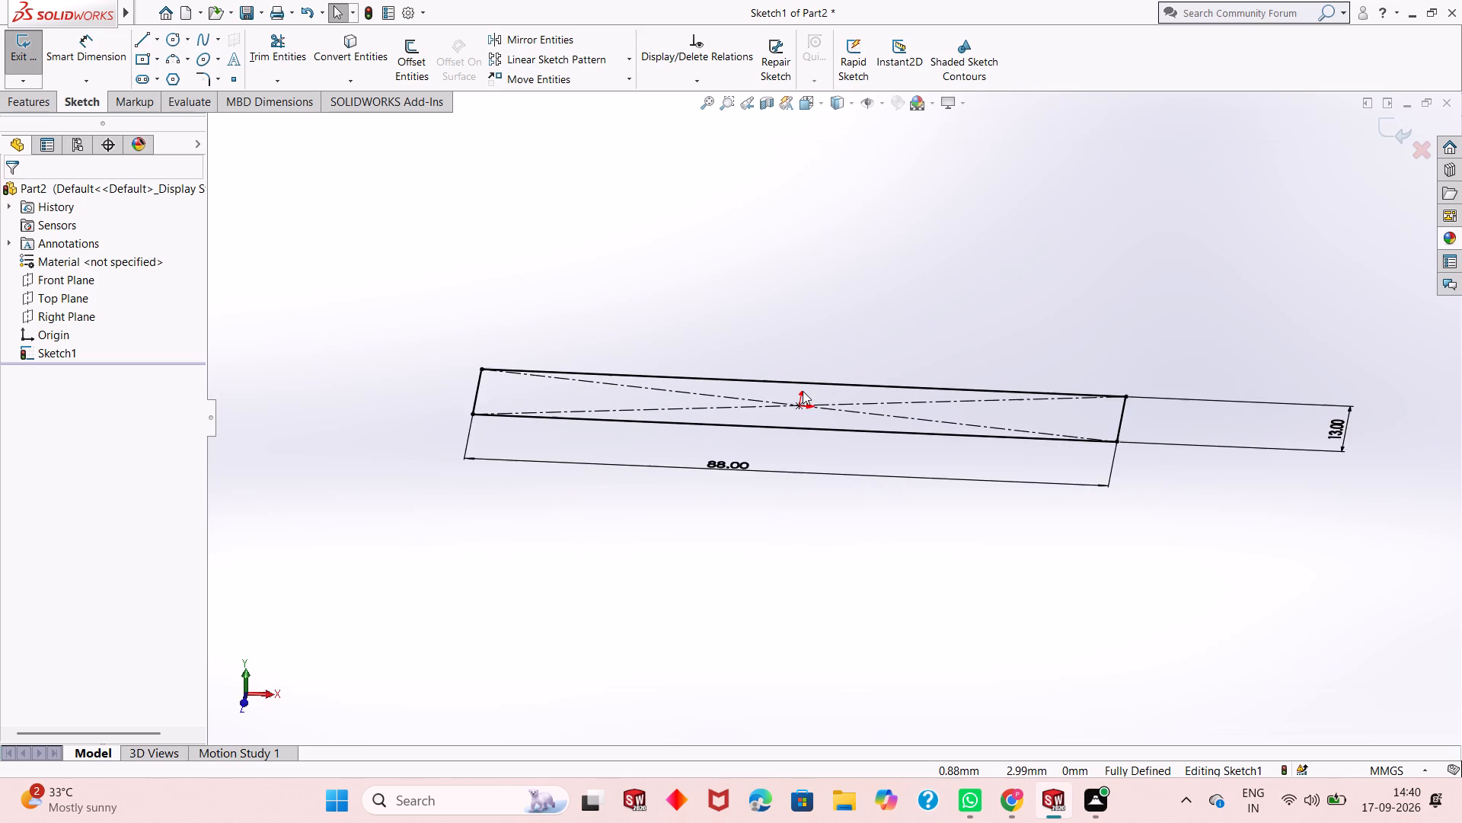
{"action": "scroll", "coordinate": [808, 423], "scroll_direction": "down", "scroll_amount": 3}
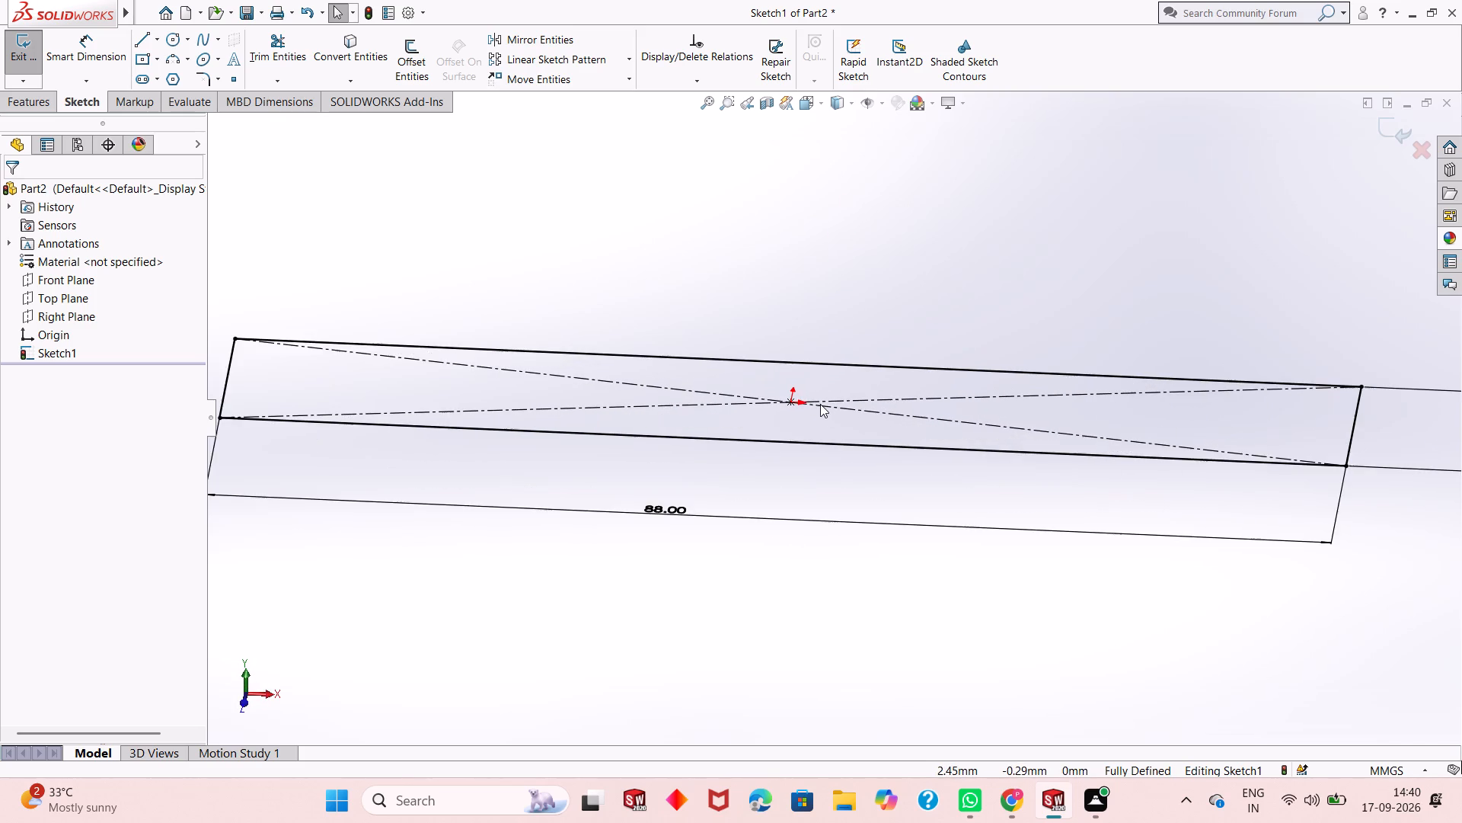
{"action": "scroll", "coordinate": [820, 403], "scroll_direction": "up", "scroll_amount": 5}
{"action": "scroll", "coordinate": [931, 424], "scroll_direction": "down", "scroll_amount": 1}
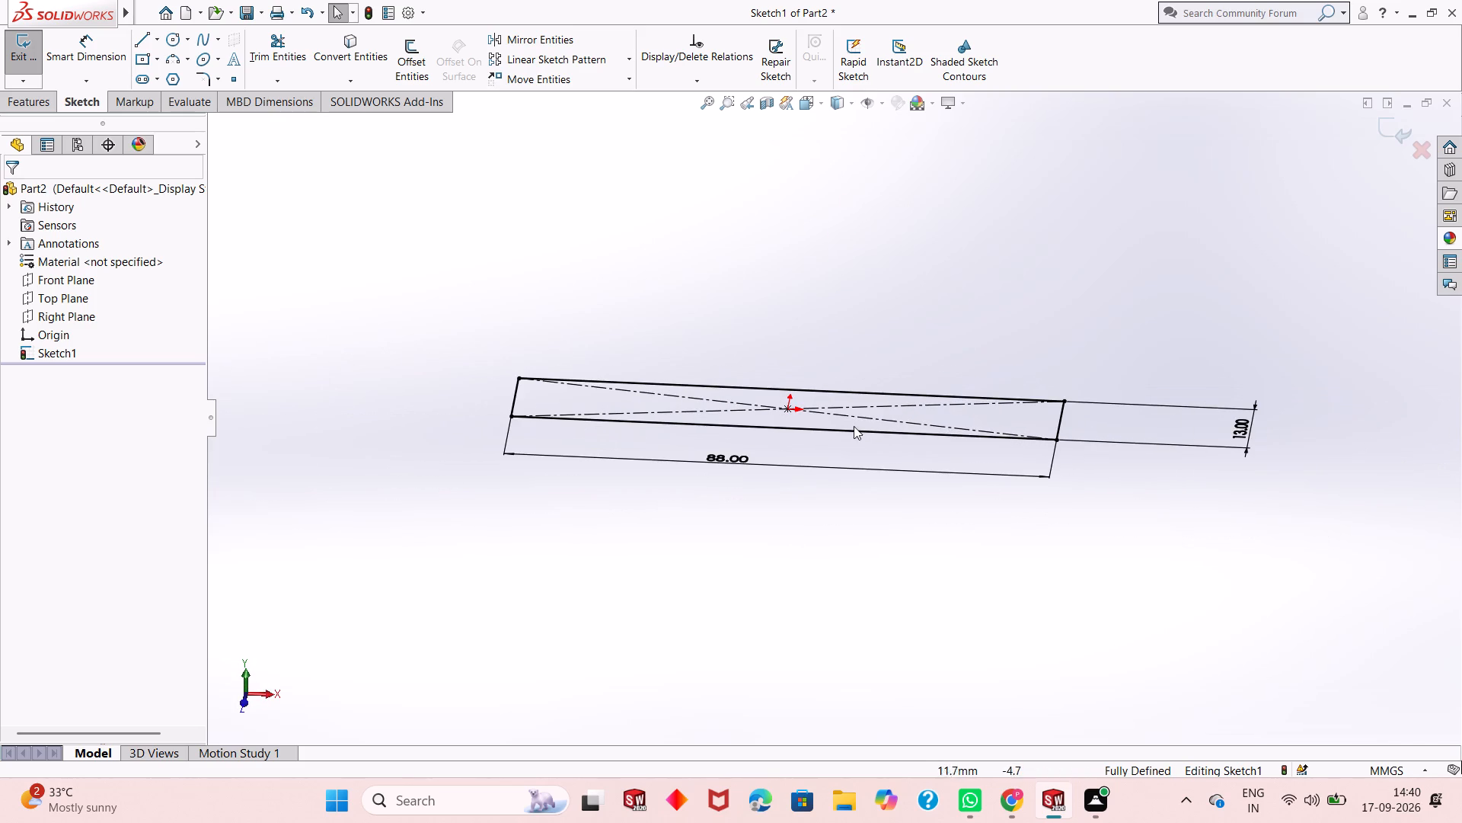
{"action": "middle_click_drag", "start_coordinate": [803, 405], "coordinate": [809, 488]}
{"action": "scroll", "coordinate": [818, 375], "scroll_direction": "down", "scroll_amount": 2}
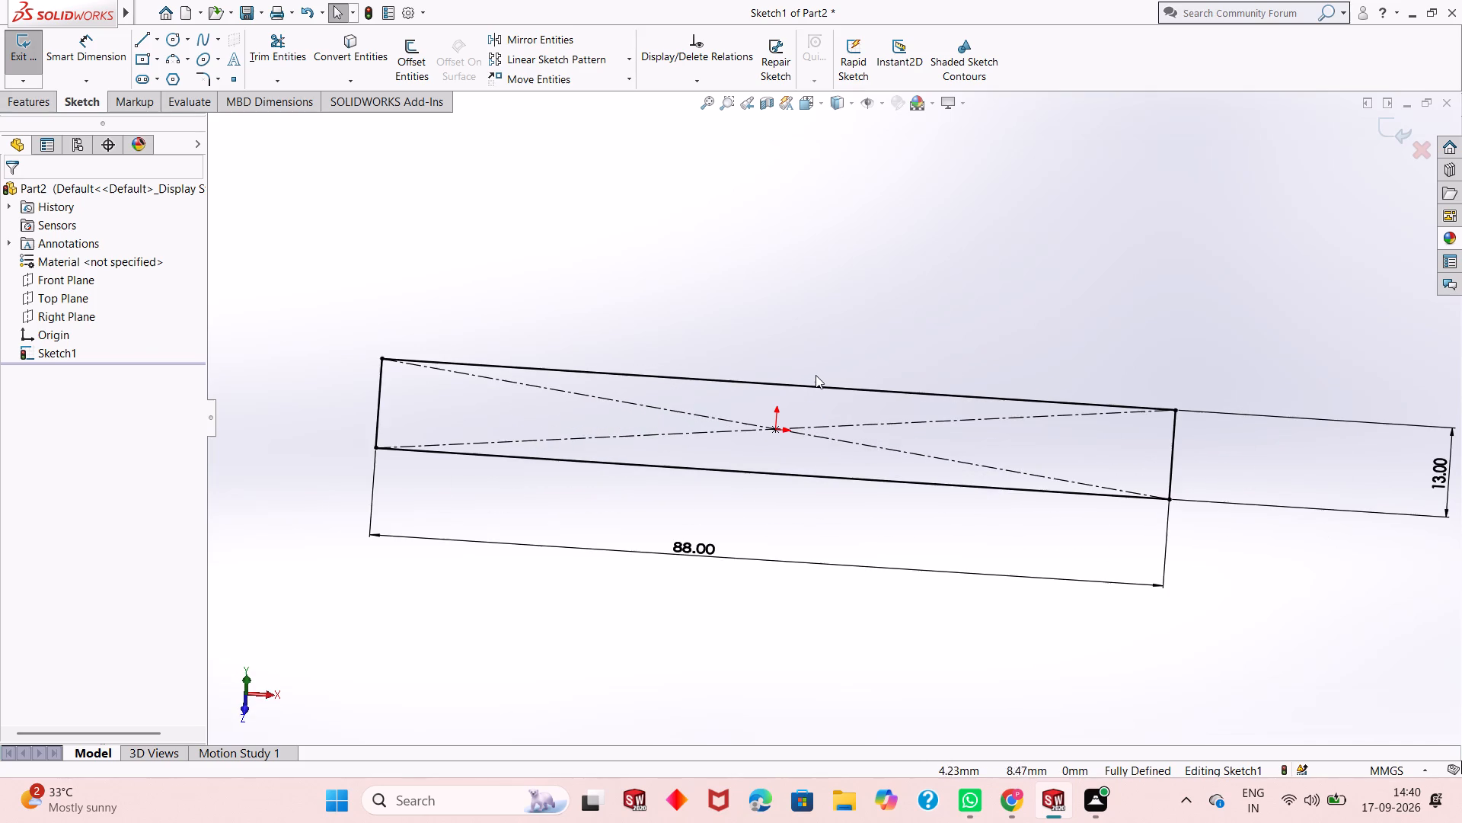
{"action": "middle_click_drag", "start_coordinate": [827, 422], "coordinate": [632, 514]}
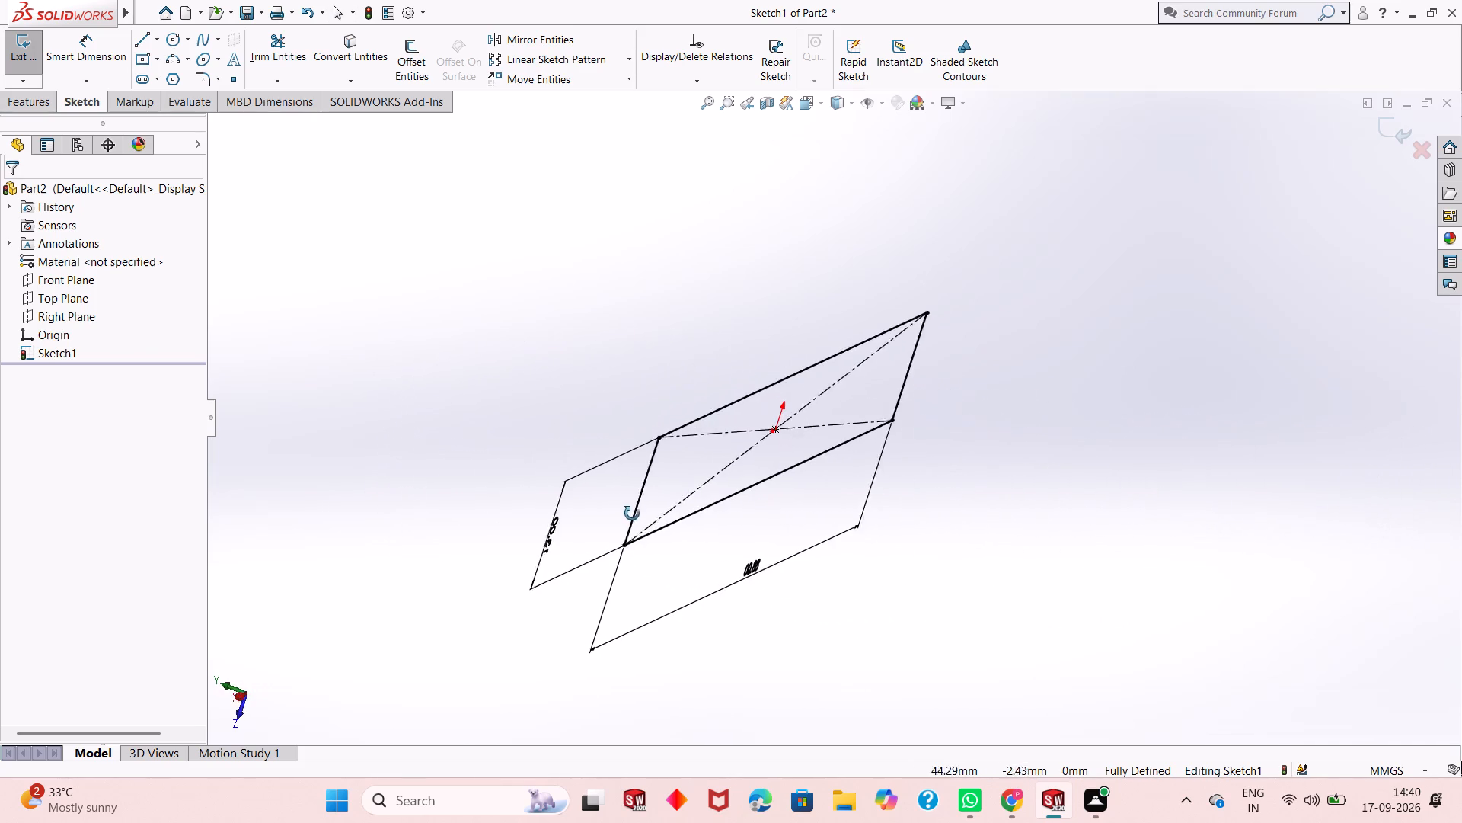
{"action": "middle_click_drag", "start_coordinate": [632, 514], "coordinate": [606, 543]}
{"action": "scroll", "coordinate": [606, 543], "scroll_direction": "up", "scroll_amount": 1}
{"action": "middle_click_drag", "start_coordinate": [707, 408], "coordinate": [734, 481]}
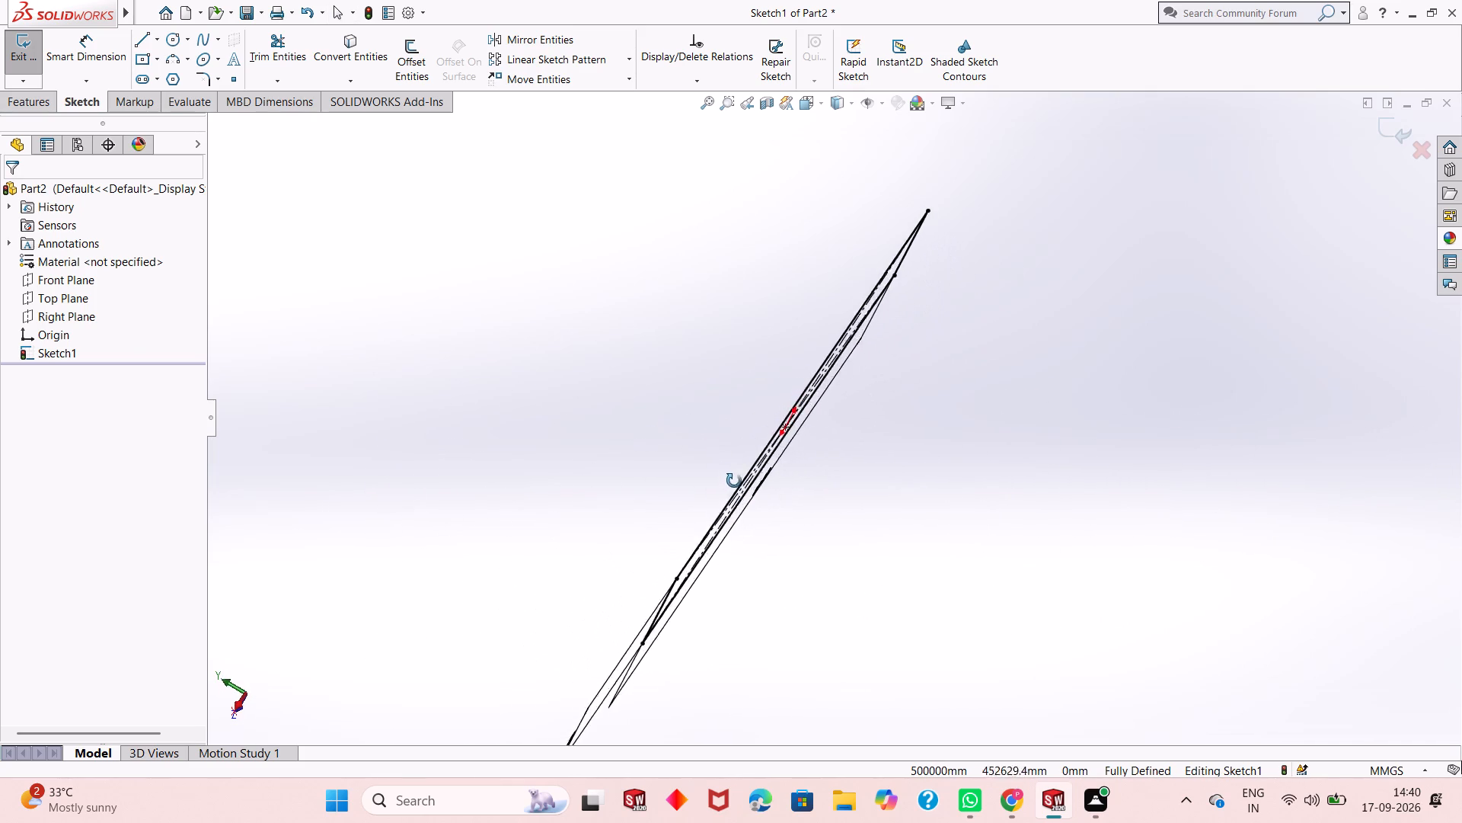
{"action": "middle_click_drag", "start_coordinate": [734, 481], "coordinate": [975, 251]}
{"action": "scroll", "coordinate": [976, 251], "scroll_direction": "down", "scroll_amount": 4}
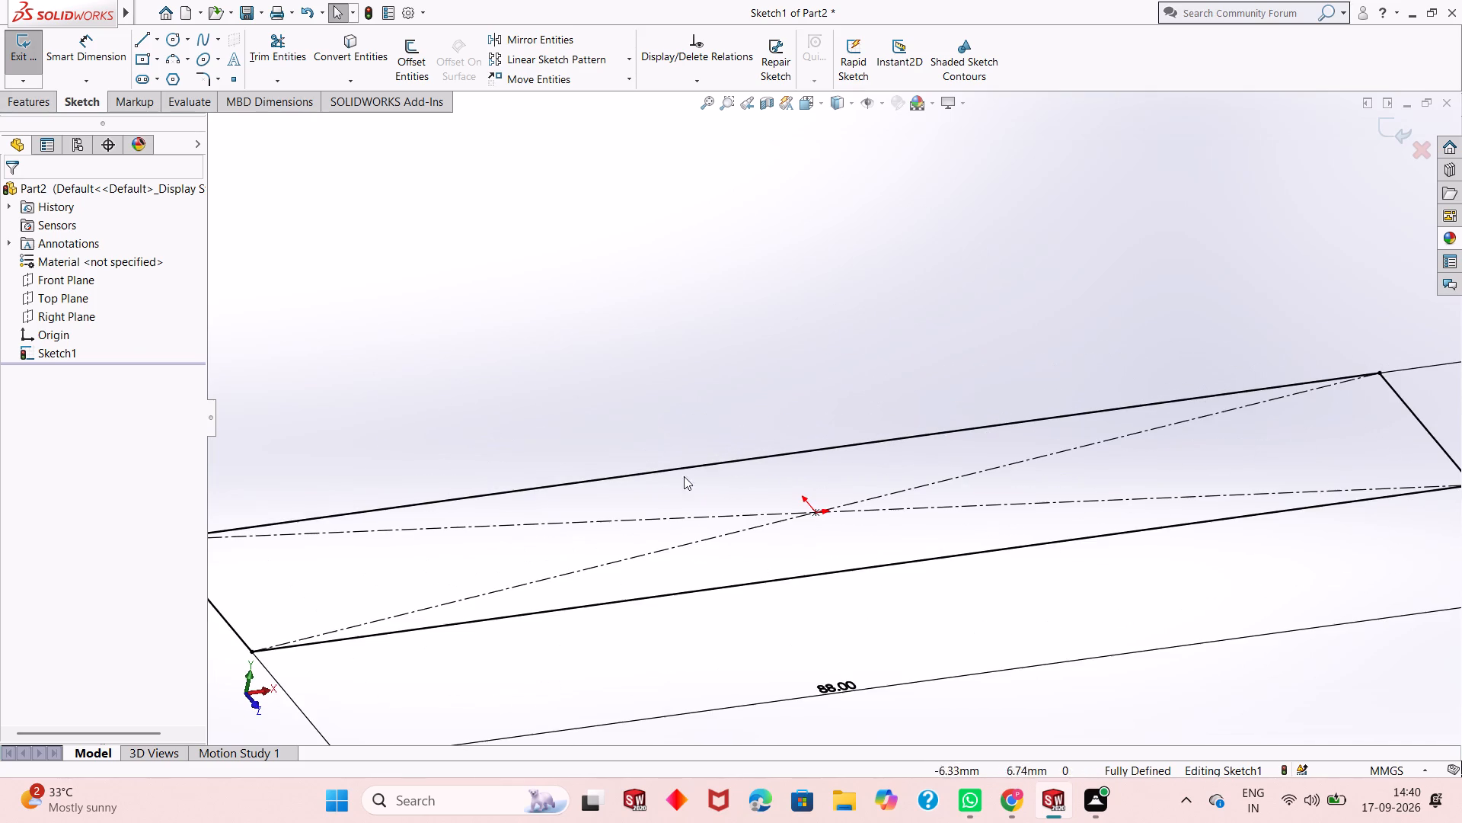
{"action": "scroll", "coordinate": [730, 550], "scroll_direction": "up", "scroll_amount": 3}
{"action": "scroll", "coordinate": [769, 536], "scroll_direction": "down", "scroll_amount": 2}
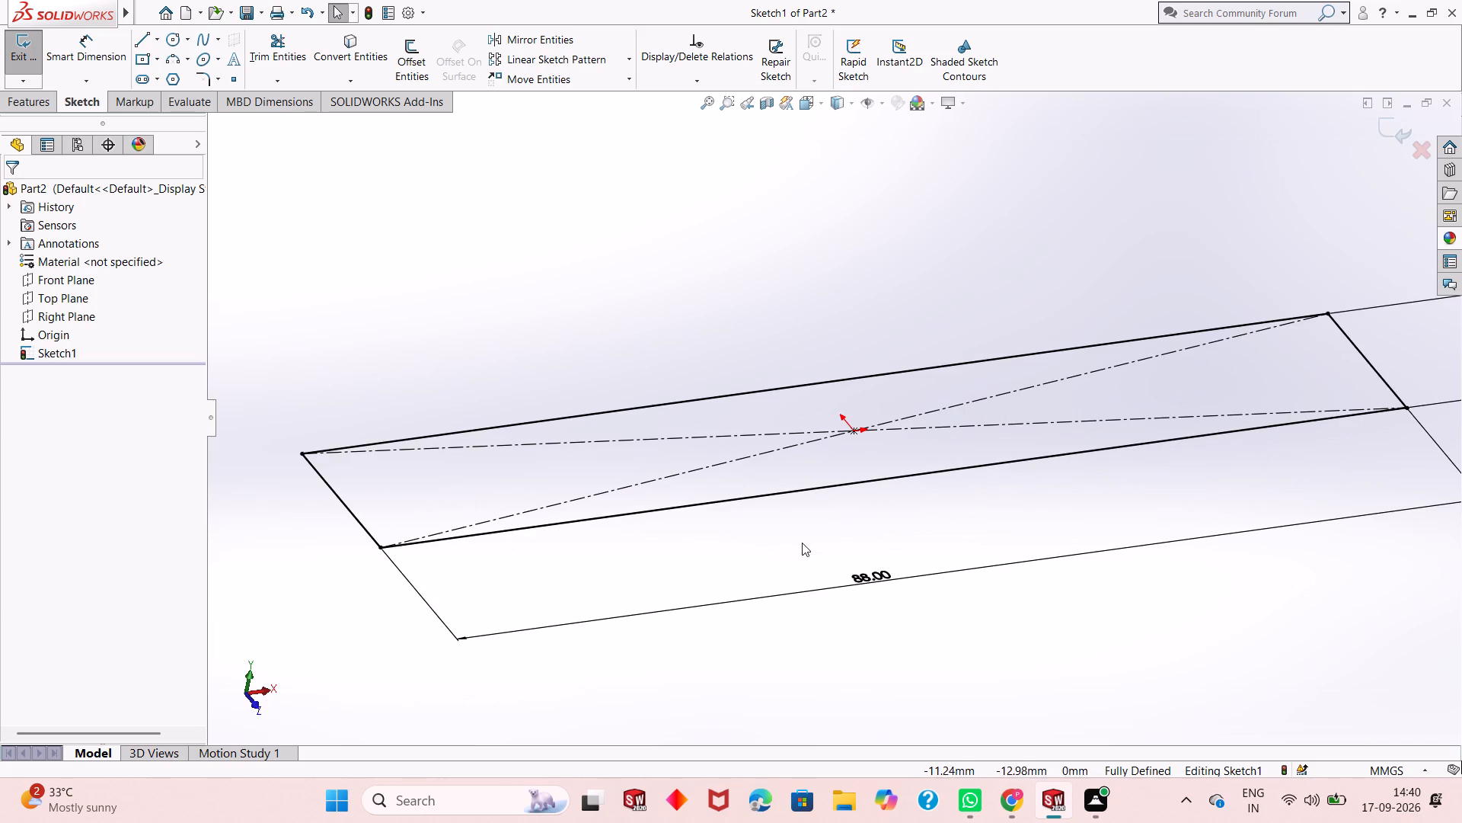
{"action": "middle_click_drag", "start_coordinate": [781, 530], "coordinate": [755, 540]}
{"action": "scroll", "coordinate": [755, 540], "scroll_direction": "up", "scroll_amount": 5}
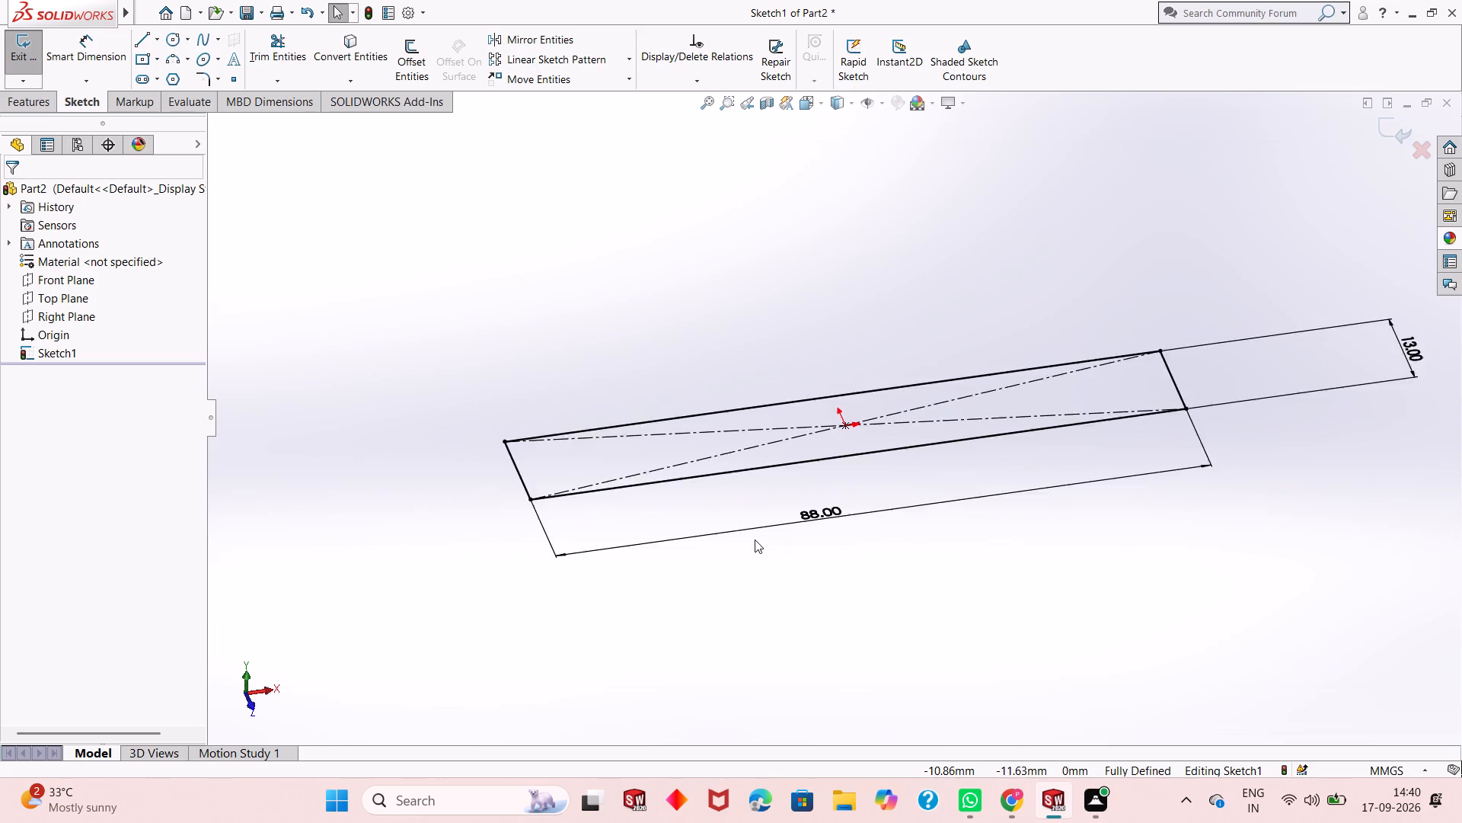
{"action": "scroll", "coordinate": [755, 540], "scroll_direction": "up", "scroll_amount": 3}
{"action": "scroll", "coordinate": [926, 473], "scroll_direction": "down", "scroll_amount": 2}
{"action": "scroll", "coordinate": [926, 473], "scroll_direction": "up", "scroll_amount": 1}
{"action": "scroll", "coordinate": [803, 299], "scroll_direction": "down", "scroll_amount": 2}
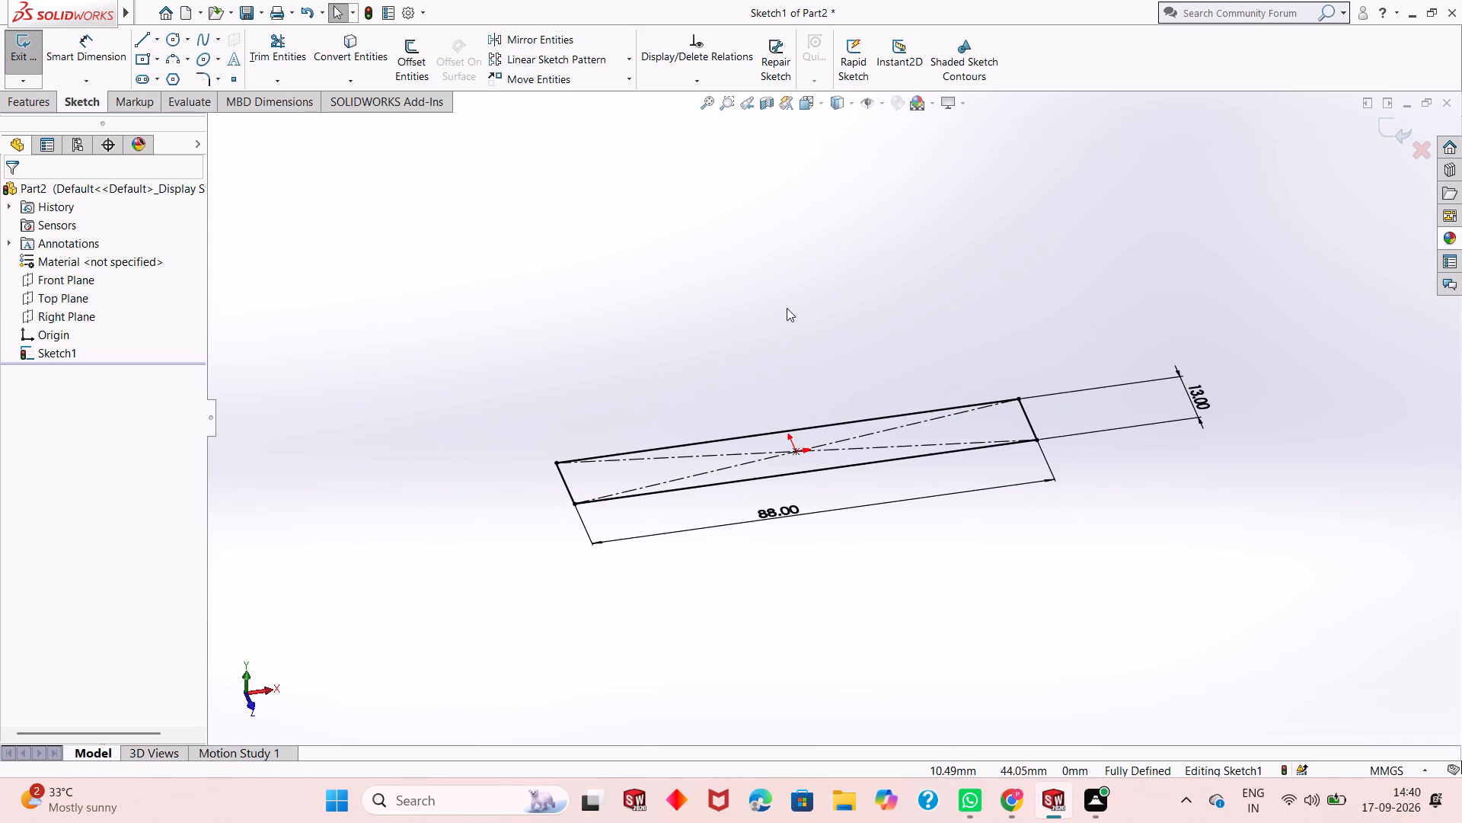
Extrude the 88 by 13 mm rectangle as a solid boss, Blind, 10 mm from the sketch plane.
{"action": "left_click", "coordinate": [32, 104]}
{"action": "left_click", "coordinate": [29, 81]}
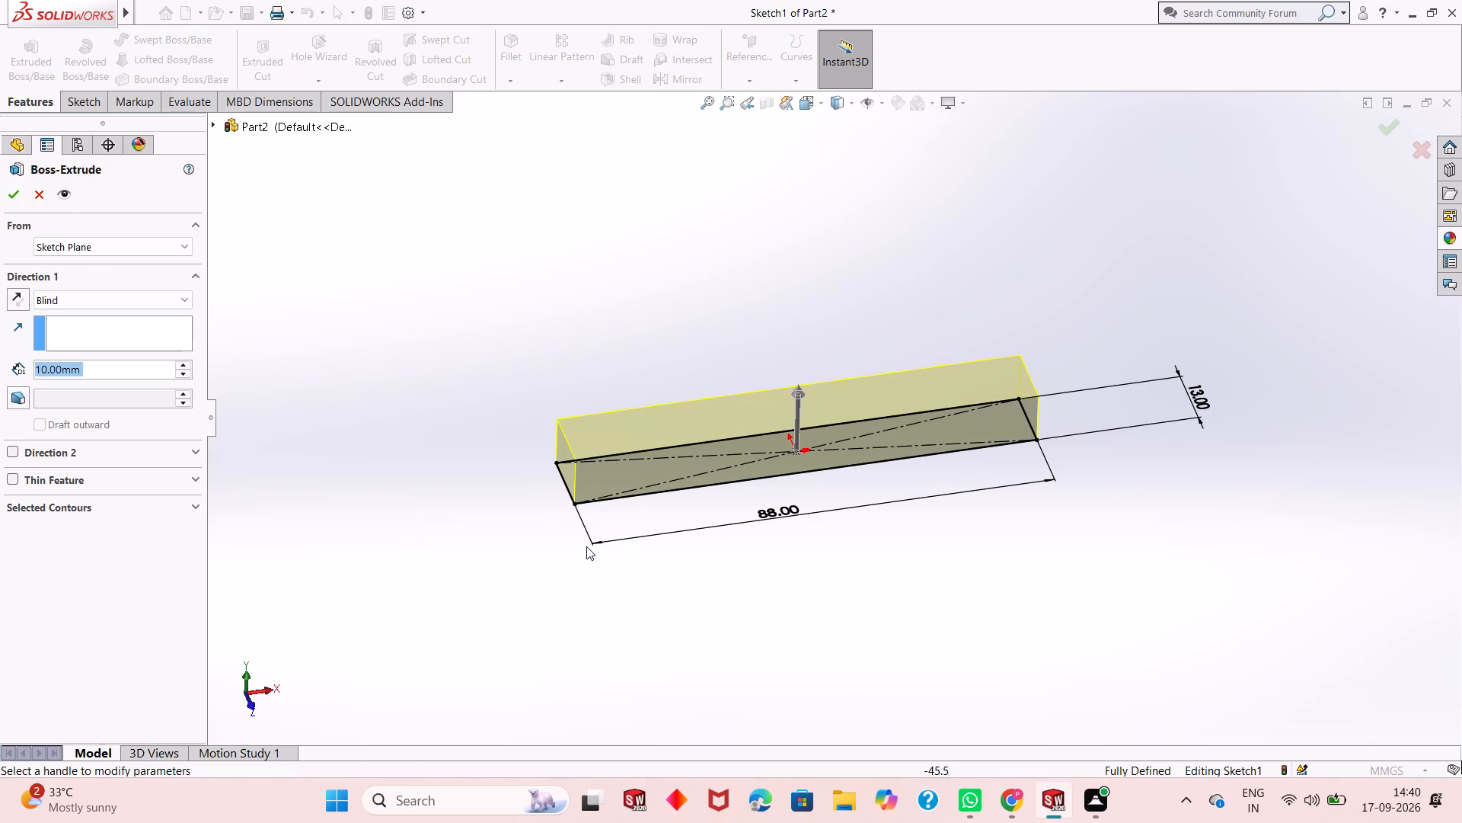
{"action": "middle_click_drag", "start_coordinate": [587, 548], "coordinate": [566, 513]}
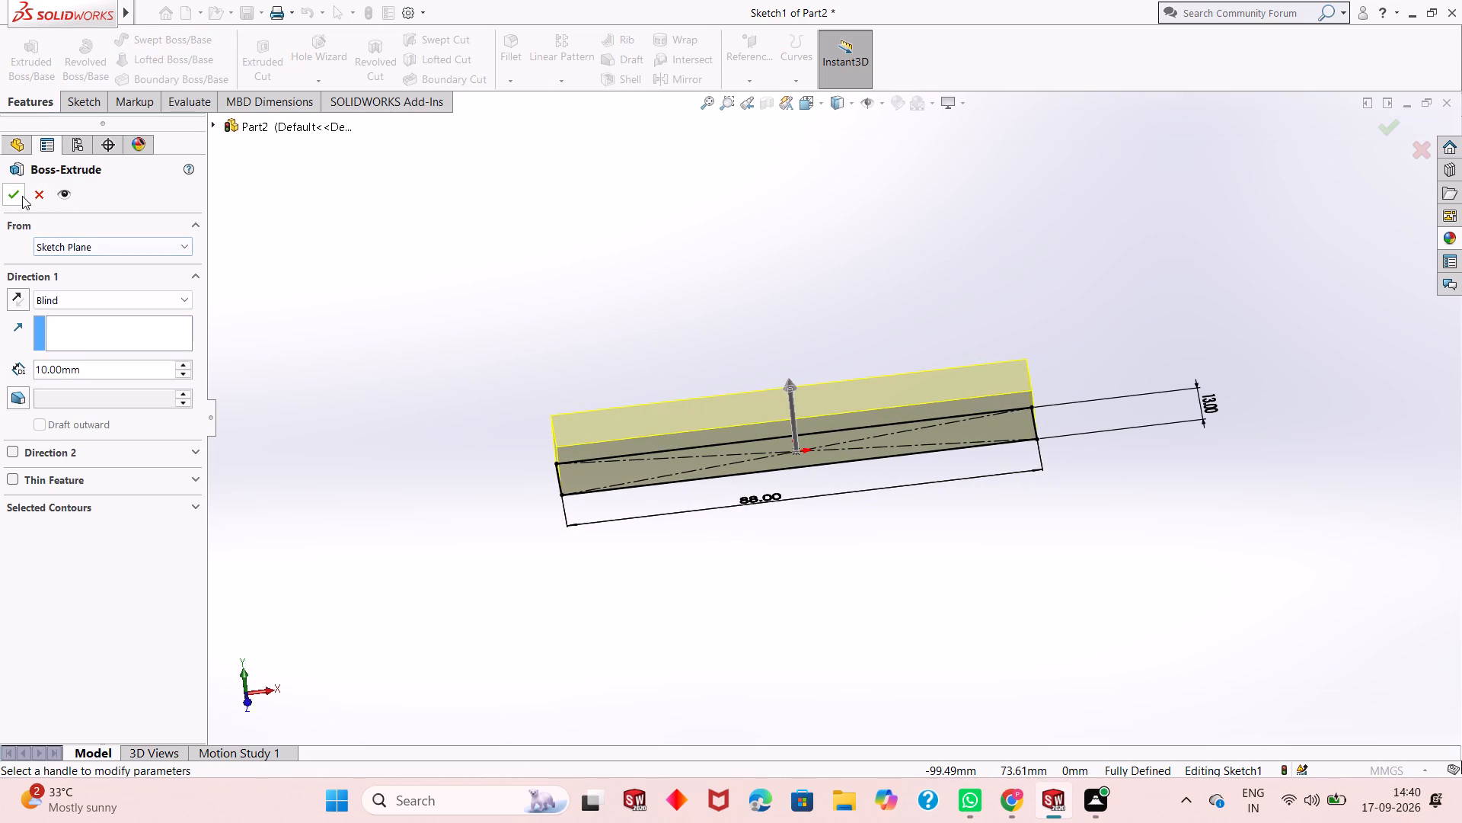
{"action": "left_click", "coordinate": [22, 196]}
{"action": "middle_click_drag", "start_coordinate": [837, 560], "coordinate": [869, 514]}
{"action": "key", "text": "Escape"}
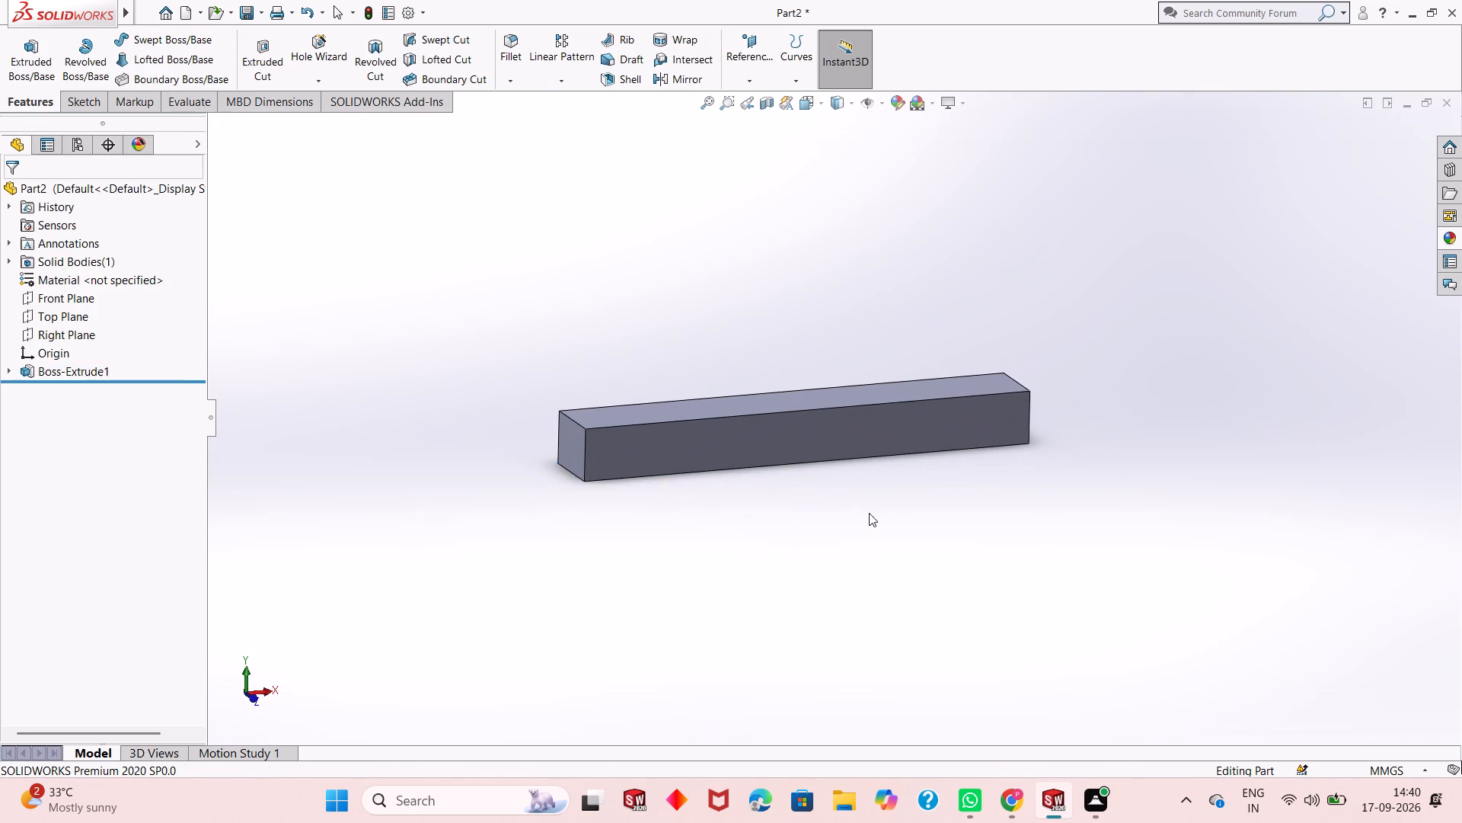
Undo the last boss extrusion of the 88 by 13 mm rectangle.
{"action": "scroll", "coordinate": [869, 513], "scroll_direction": "up", "scroll_amount": 1}
{"action": "middle_click_drag", "start_coordinate": [869, 513], "coordinate": [821, 516]}
{"action": "key", "text": "ctrl+z"}
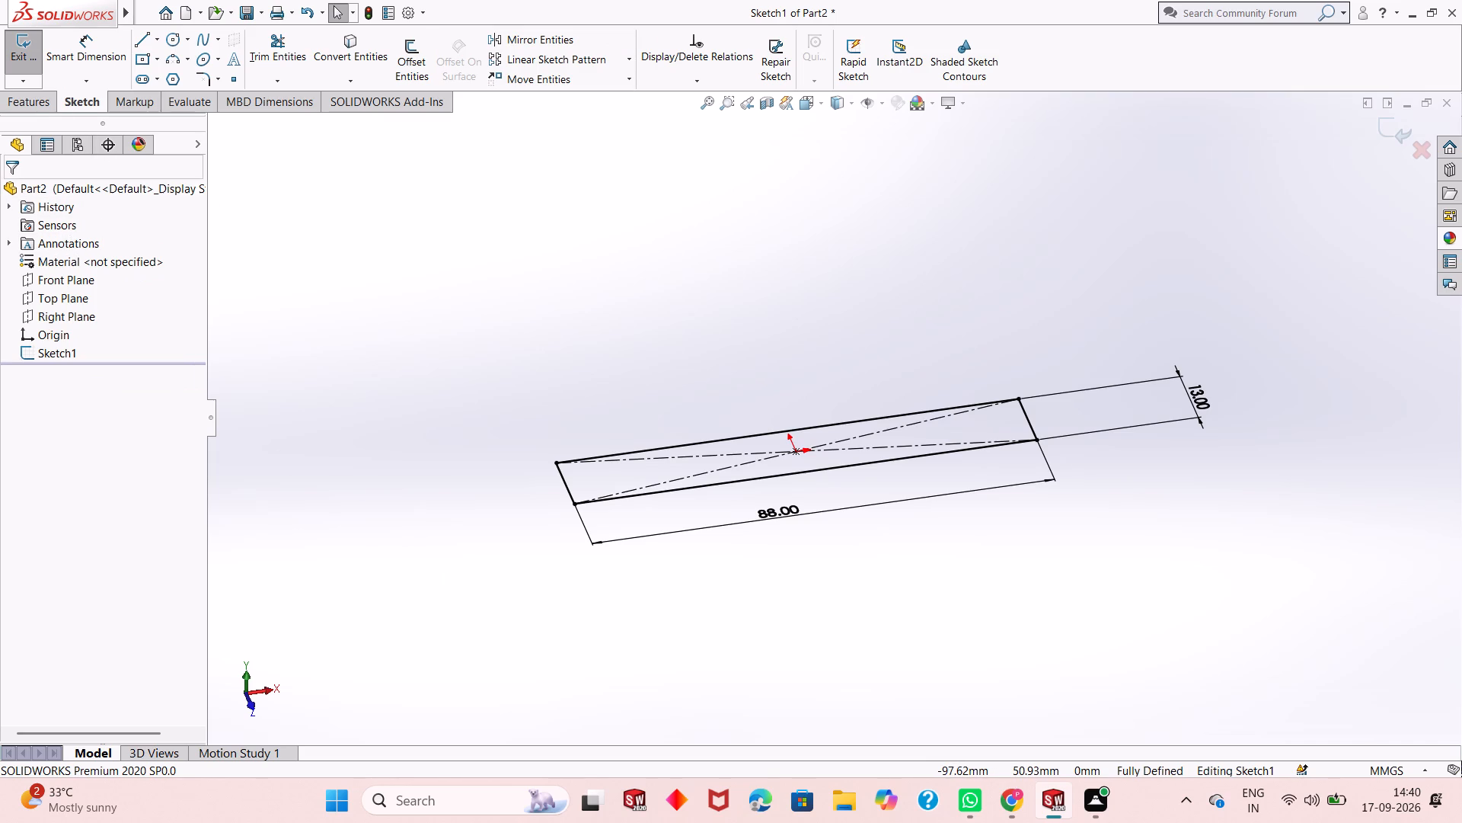
Extrude the 88 by 13 mm rectangle as a solid boss, Blind, 40 mm from the sketch plane.
{"action": "left_click", "coordinate": [29, 110]}
{"action": "left_click", "coordinate": [25, 81]}
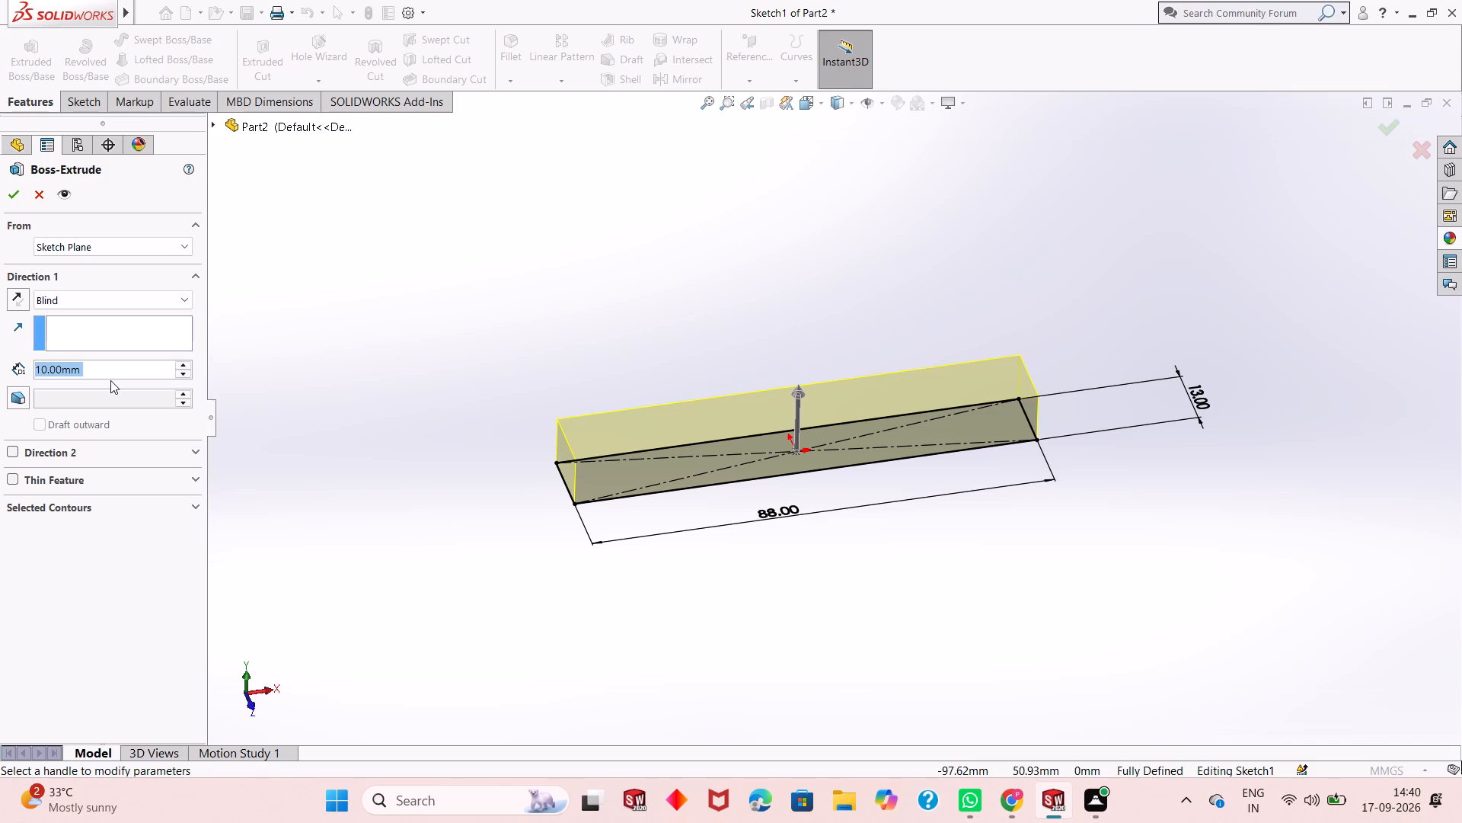
{"action": "type", "text": "40"}
{"action": "key", "text": "Return"}
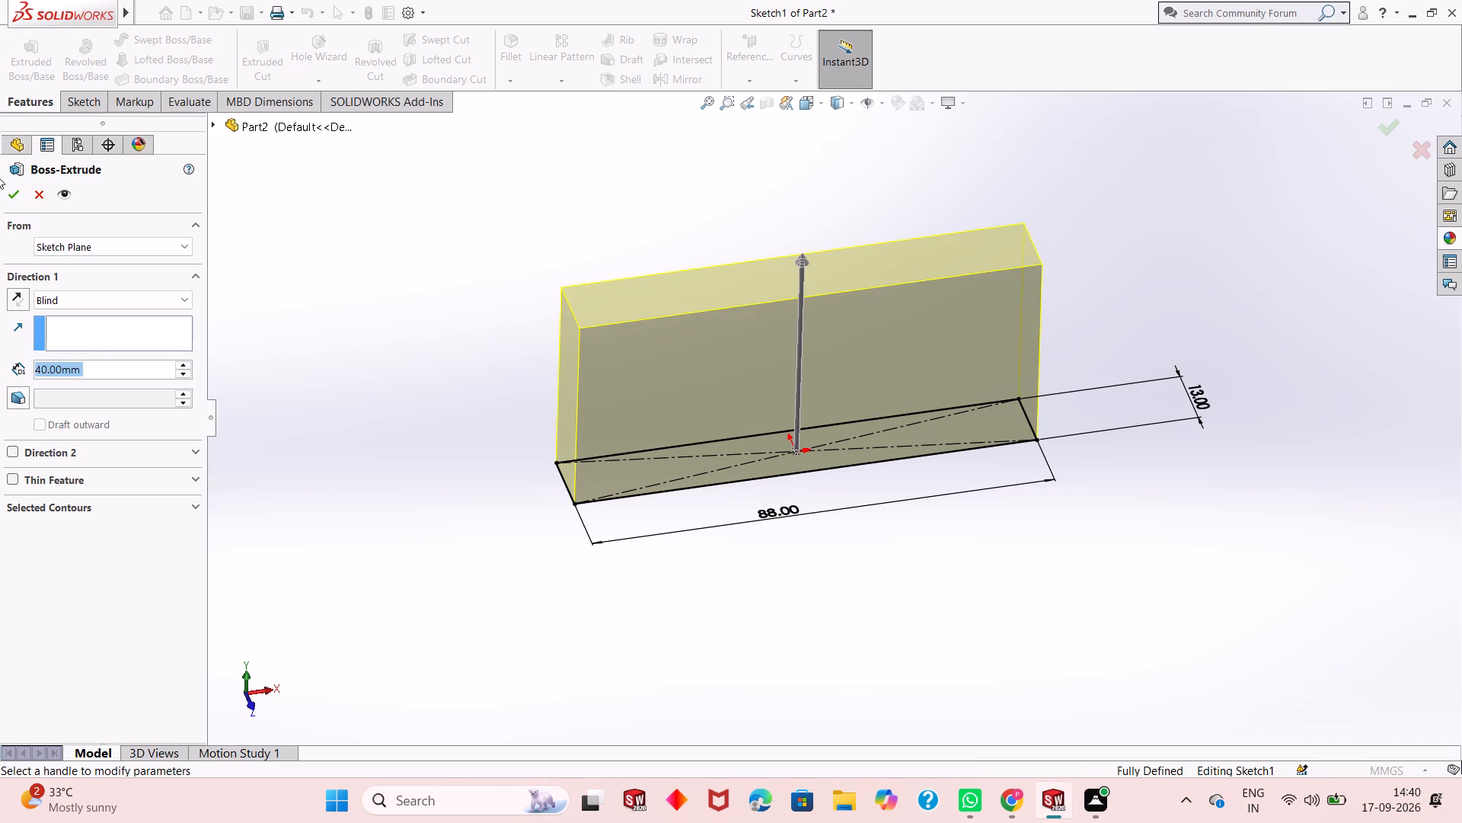
{"action": "left_click", "coordinate": [14, 194]}
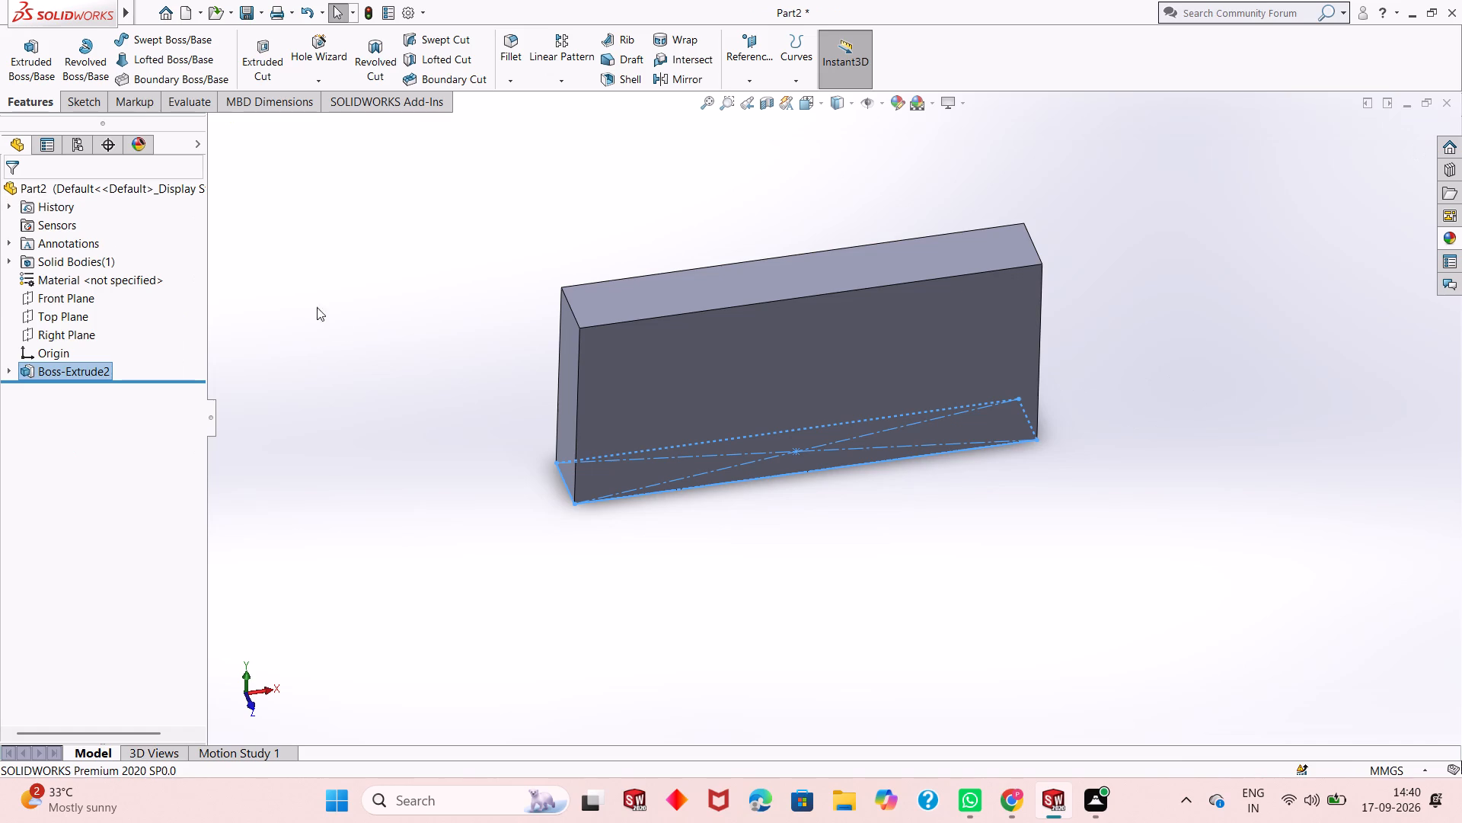
{"action": "left_click", "coordinate": [343, 330]}
Examine the extruded block's faces and proportions from several angles.
{"action": "middle_click_drag", "start_coordinate": [691, 402], "coordinate": [763, 267]}
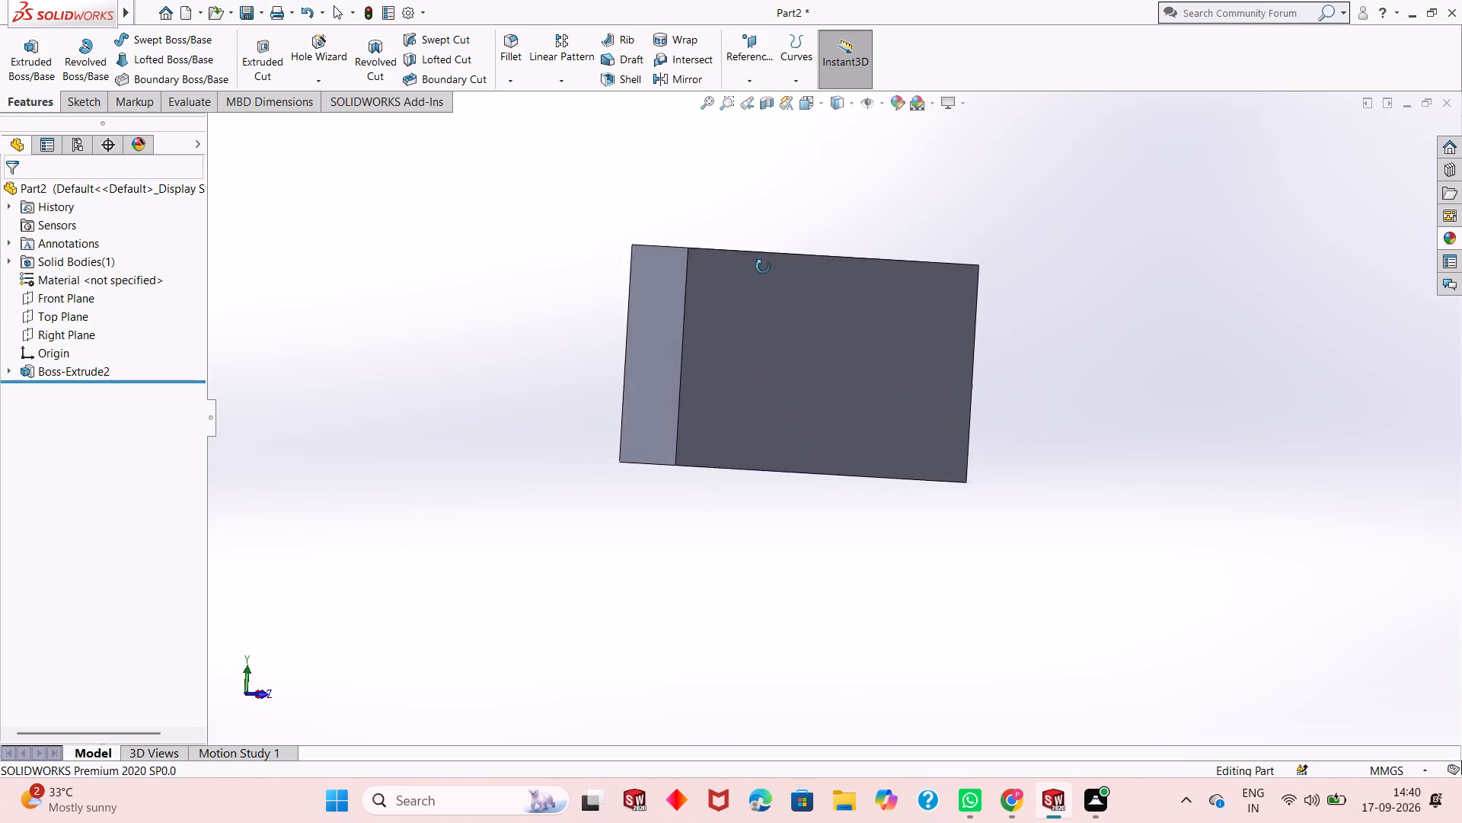
{"action": "middle_click_drag", "start_coordinate": [763, 267], "coordinate": [805, 315]}
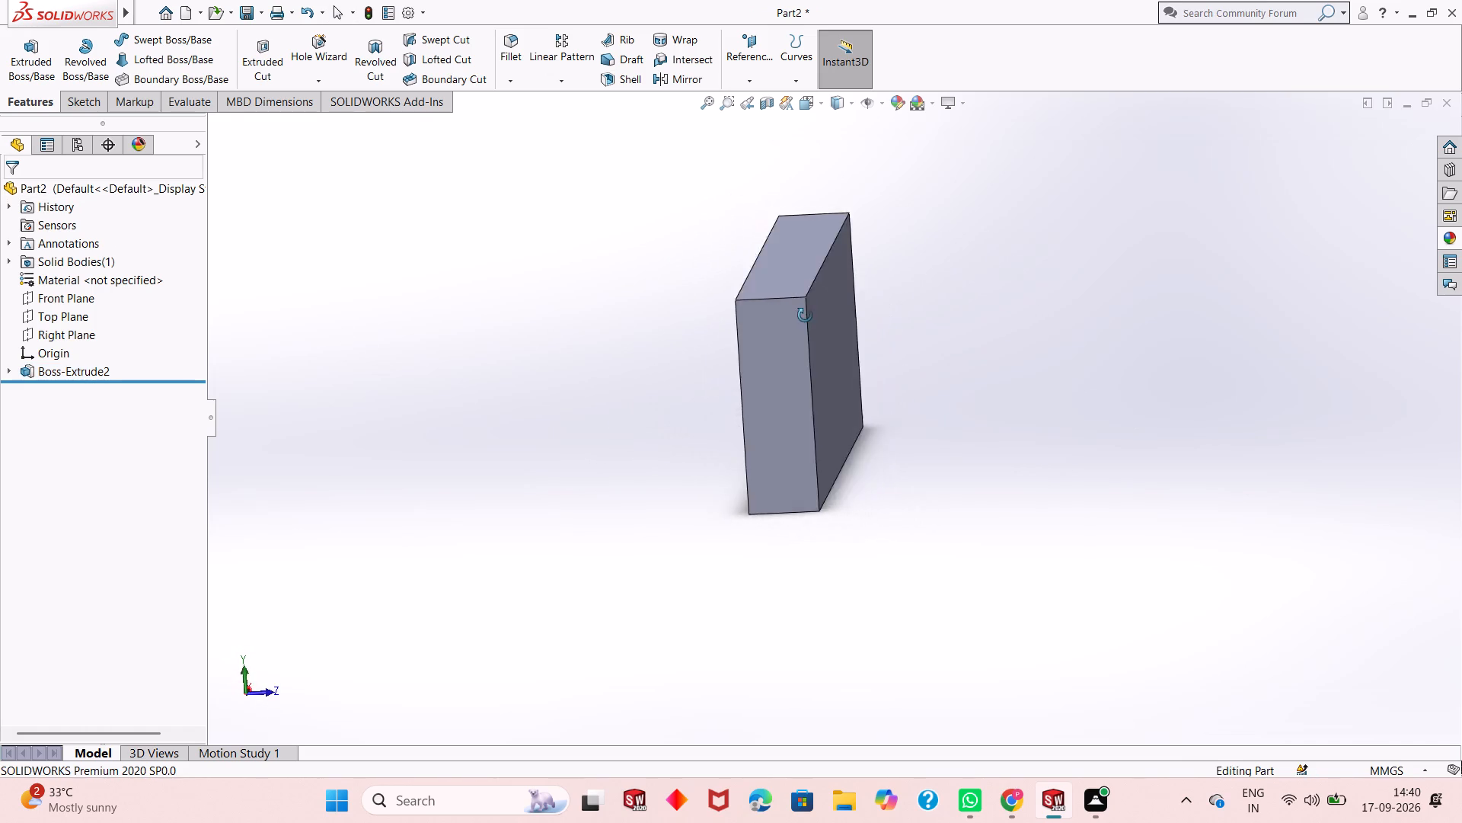
{"action": "middle_click_drag", "start_coordinate": [805, 315], "coordinate": [675, 388]}
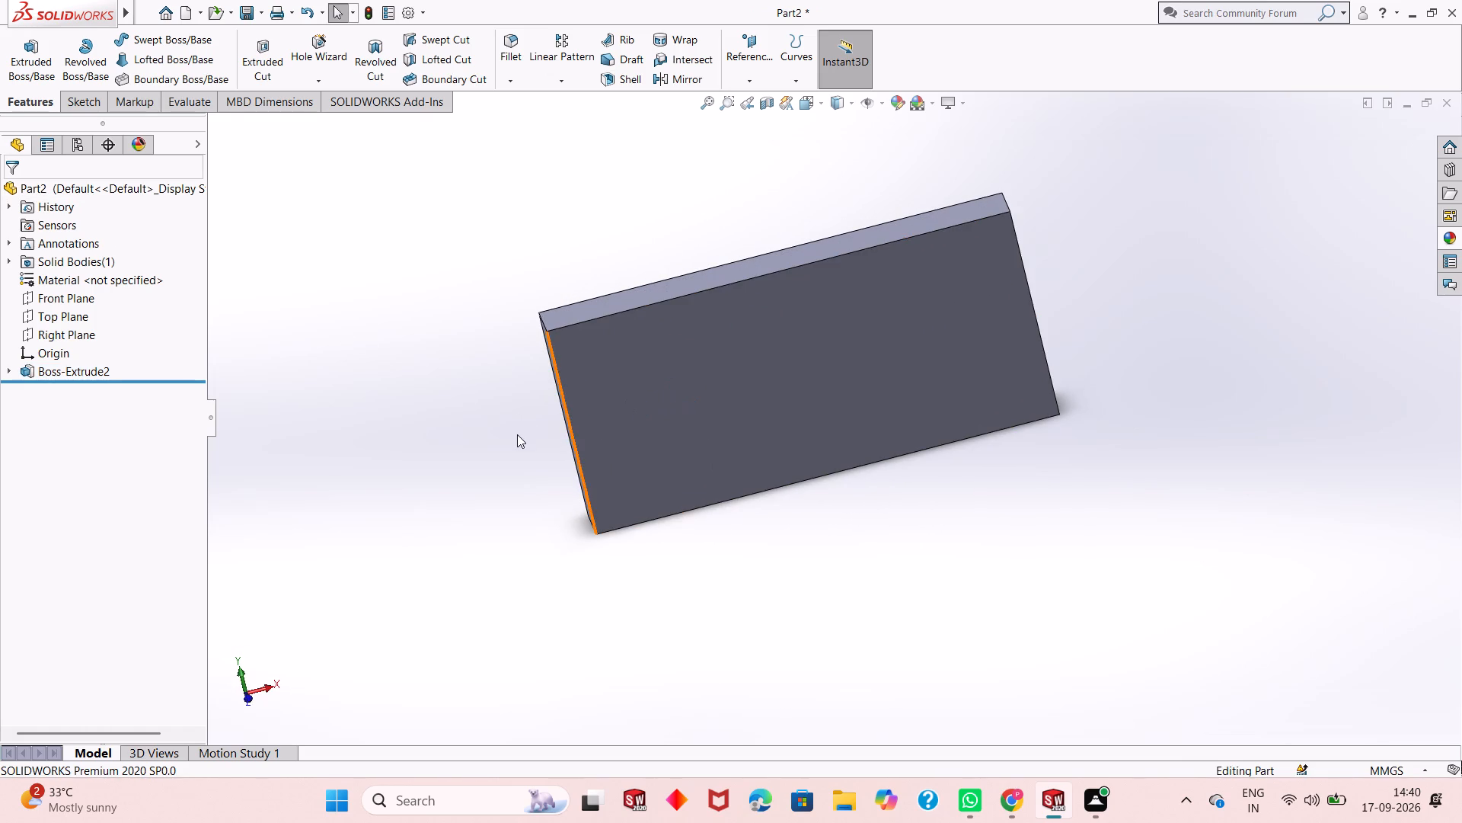
{"action": "middle_click_drag", "start_coordinate": [517, 434], "coordinate": [461, 316]}
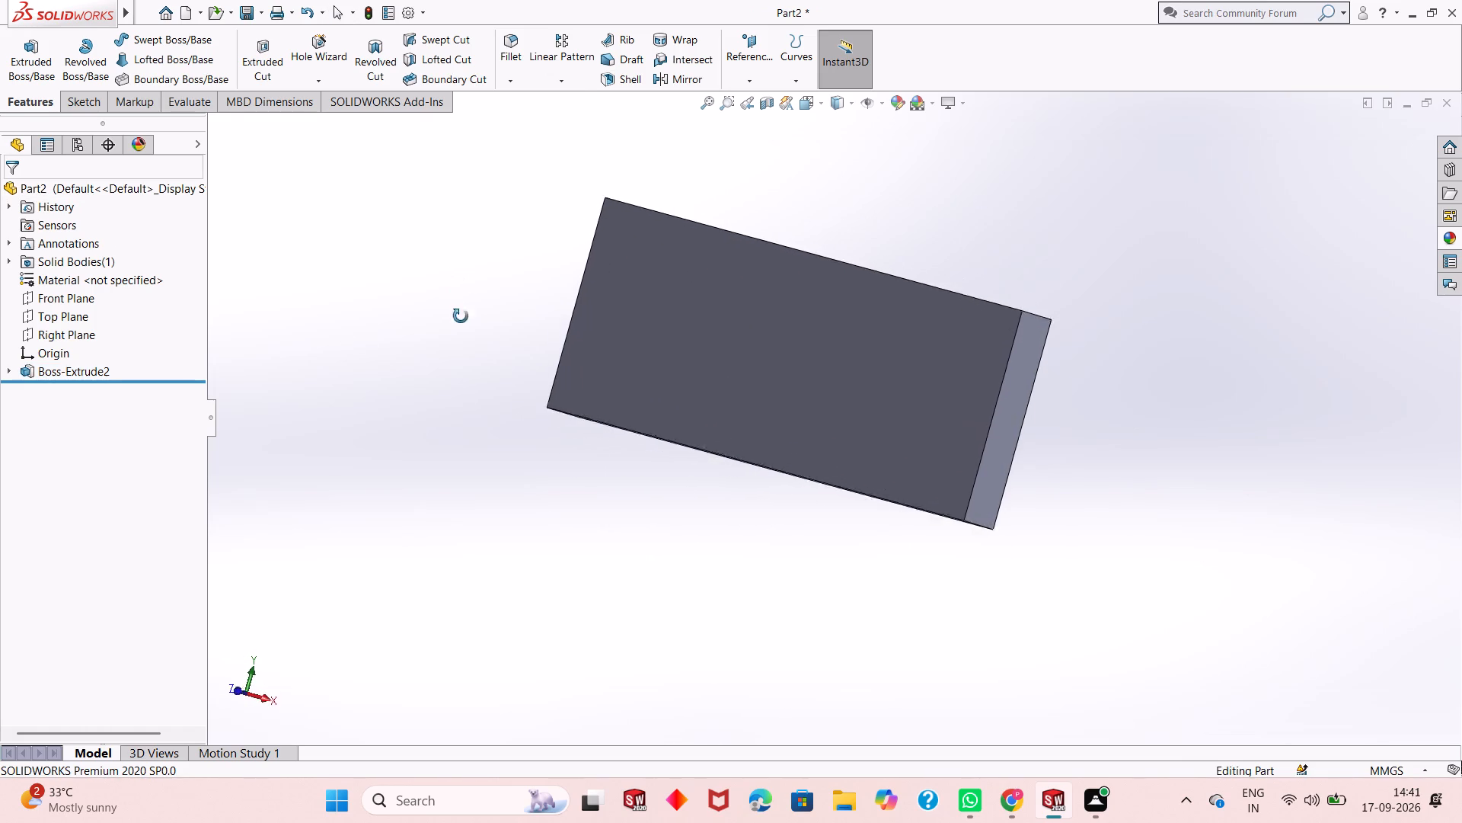
{"action": "middle_click_drag", "start_coordinate": [461, 316], "coordinate": [567, 411]}
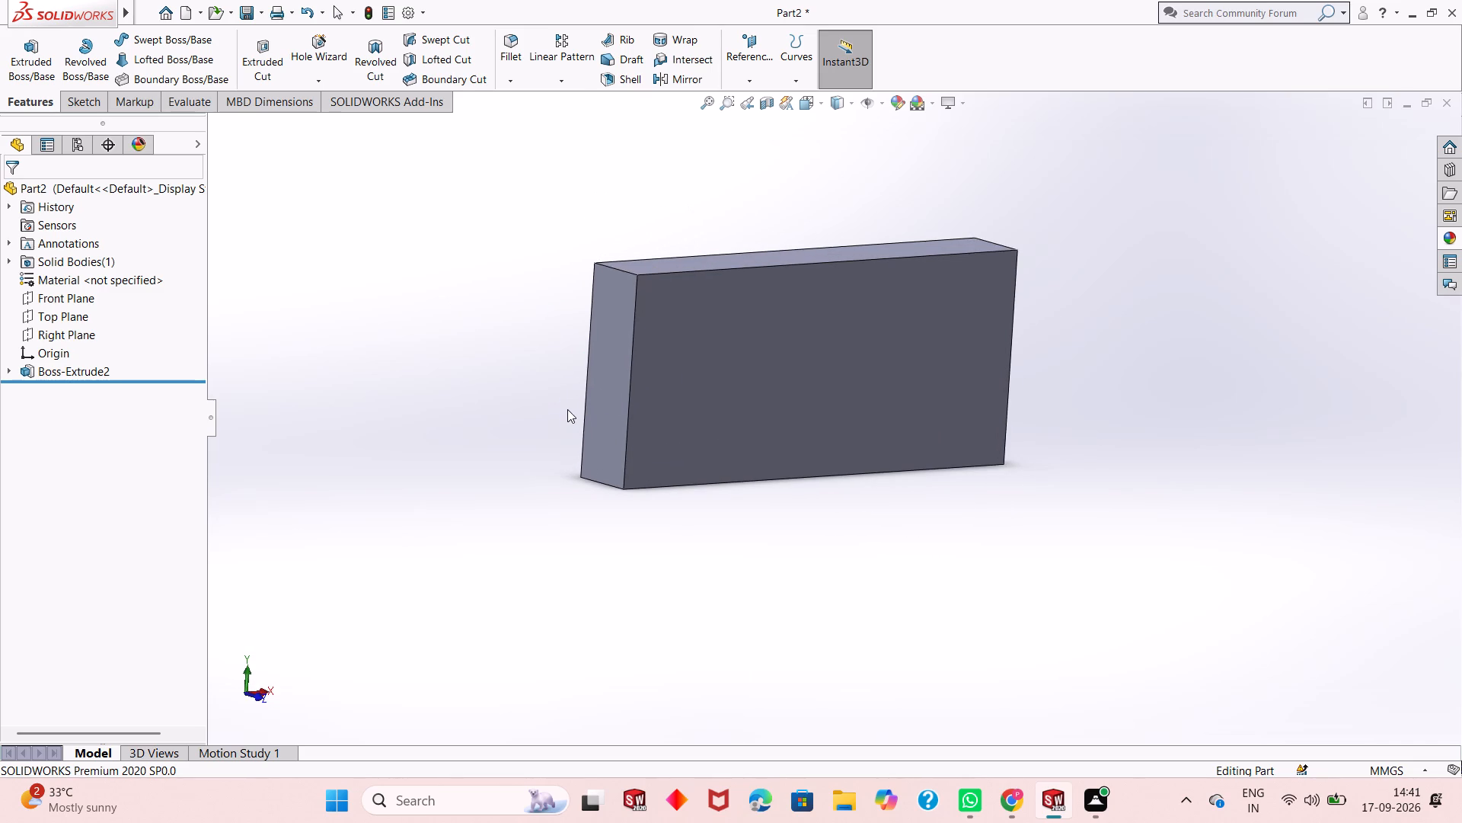
{"action": "scroll", "coordinate": [668, 358], "scroll_direction": "down", "scroll_amount": 1}
{"action": "scroll", "coordinate": [718, 367], "scroll_direction": "up", "scroll_amount": 1}
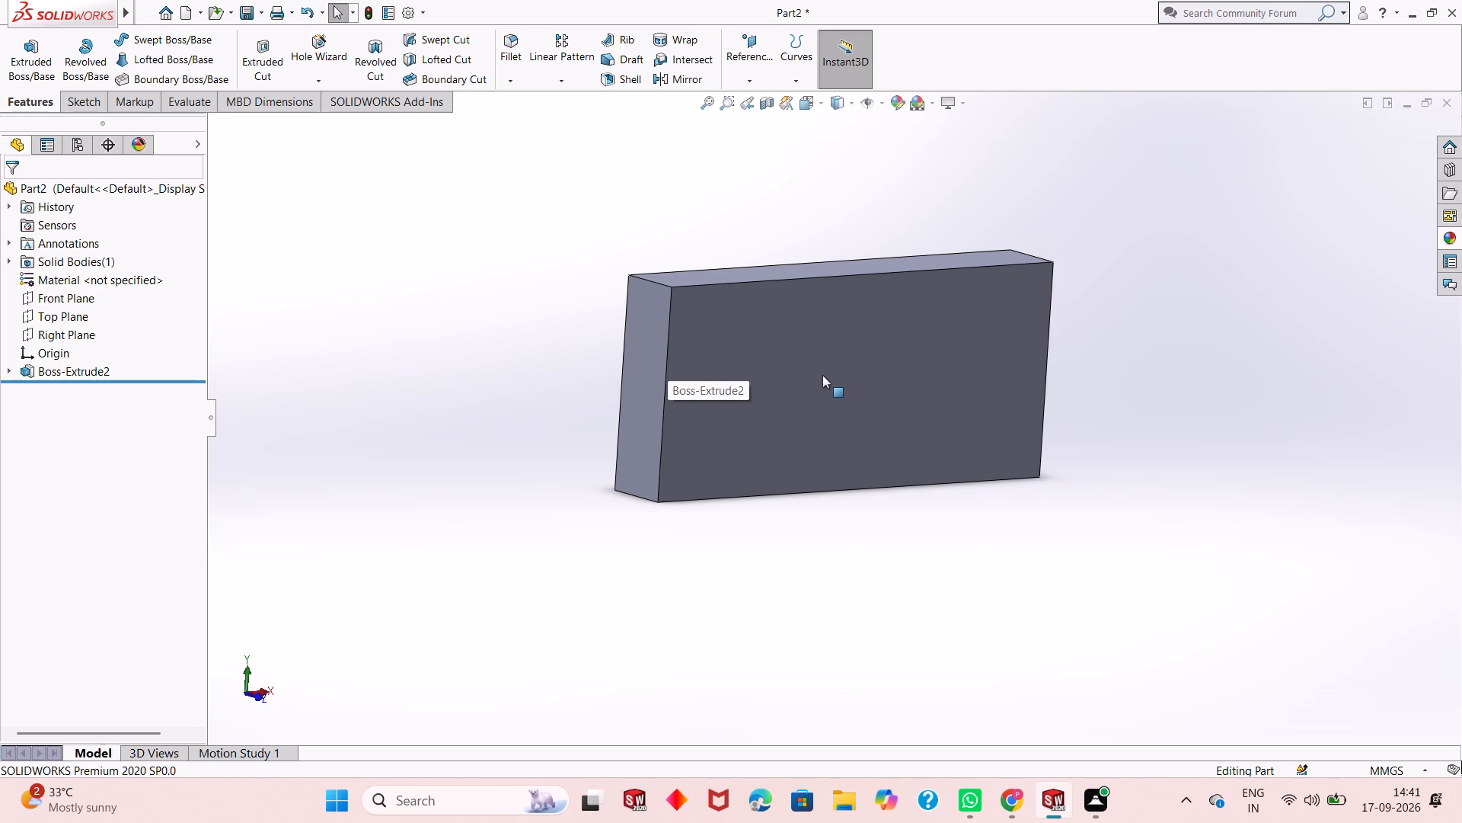
{"action": "scroll", "coordinate": [809, 455], "scroll_direction": "up", "scroll_amount": 1}
{"action": "scroll", "coordinate": [871, 380], "scroll_direction": "down", "scroll_amount": 3}
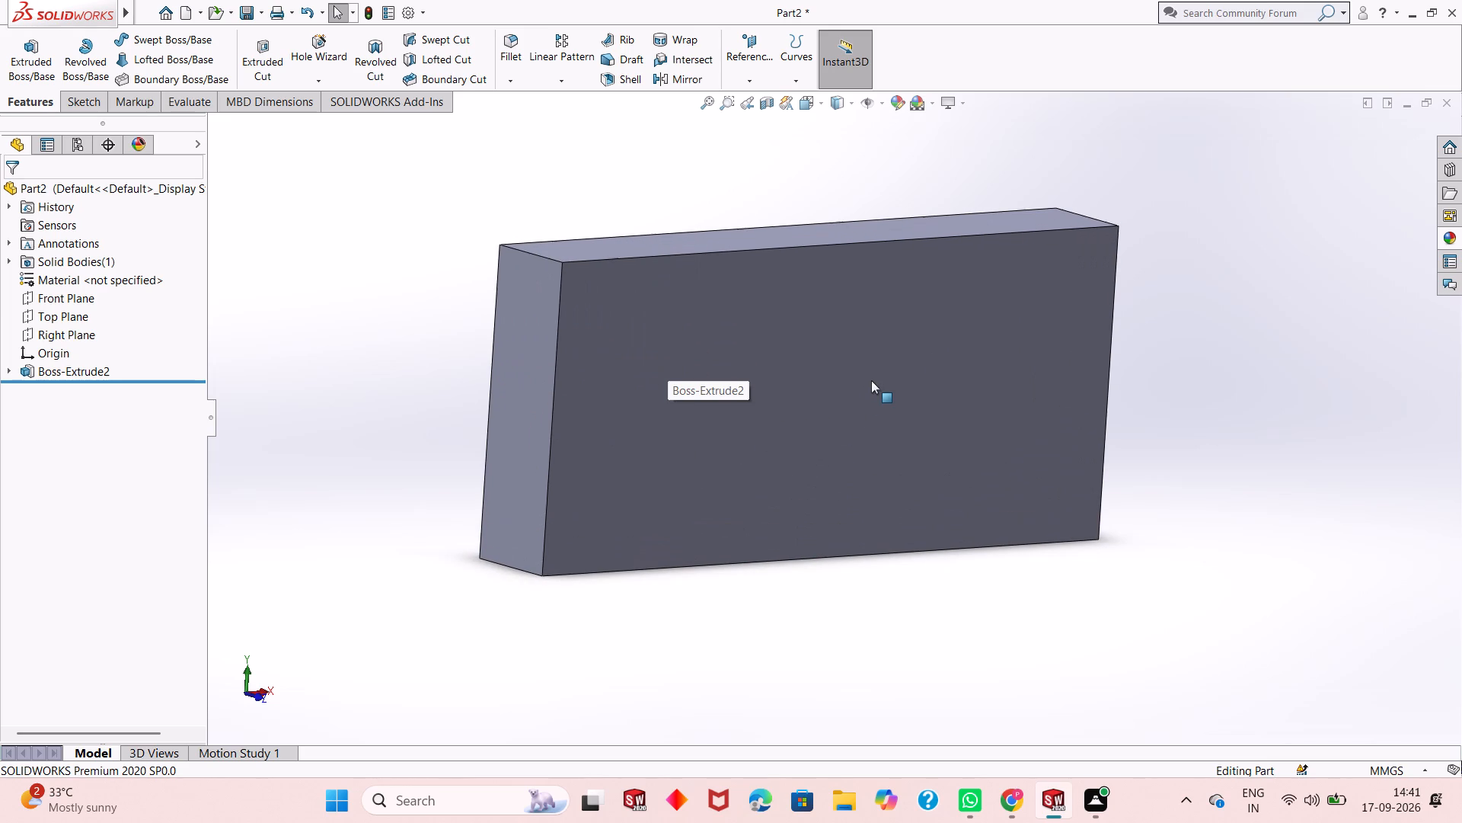
{"action": "scroll", "coordinate": [871, 380], "scroll_direction": "down", "scroll_amount": 1}
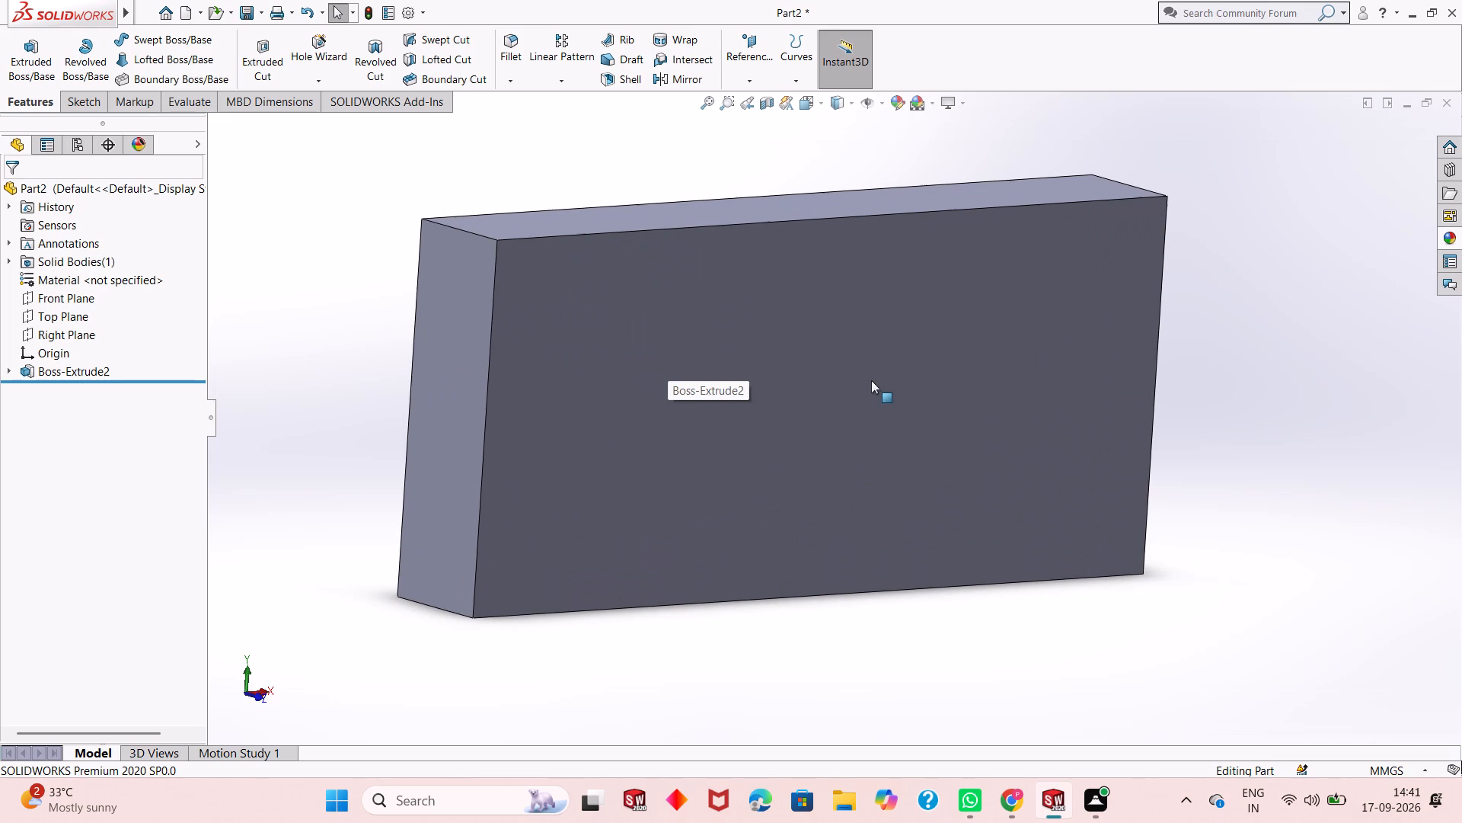
{"action": "scroll", "coordinate": [871, 380], "scroll_direction": "up", "scroll_amount": 1}
{"action": "middle_click_drag", "start_coordinate": [873, 380], "coordinate": [878, 387]}
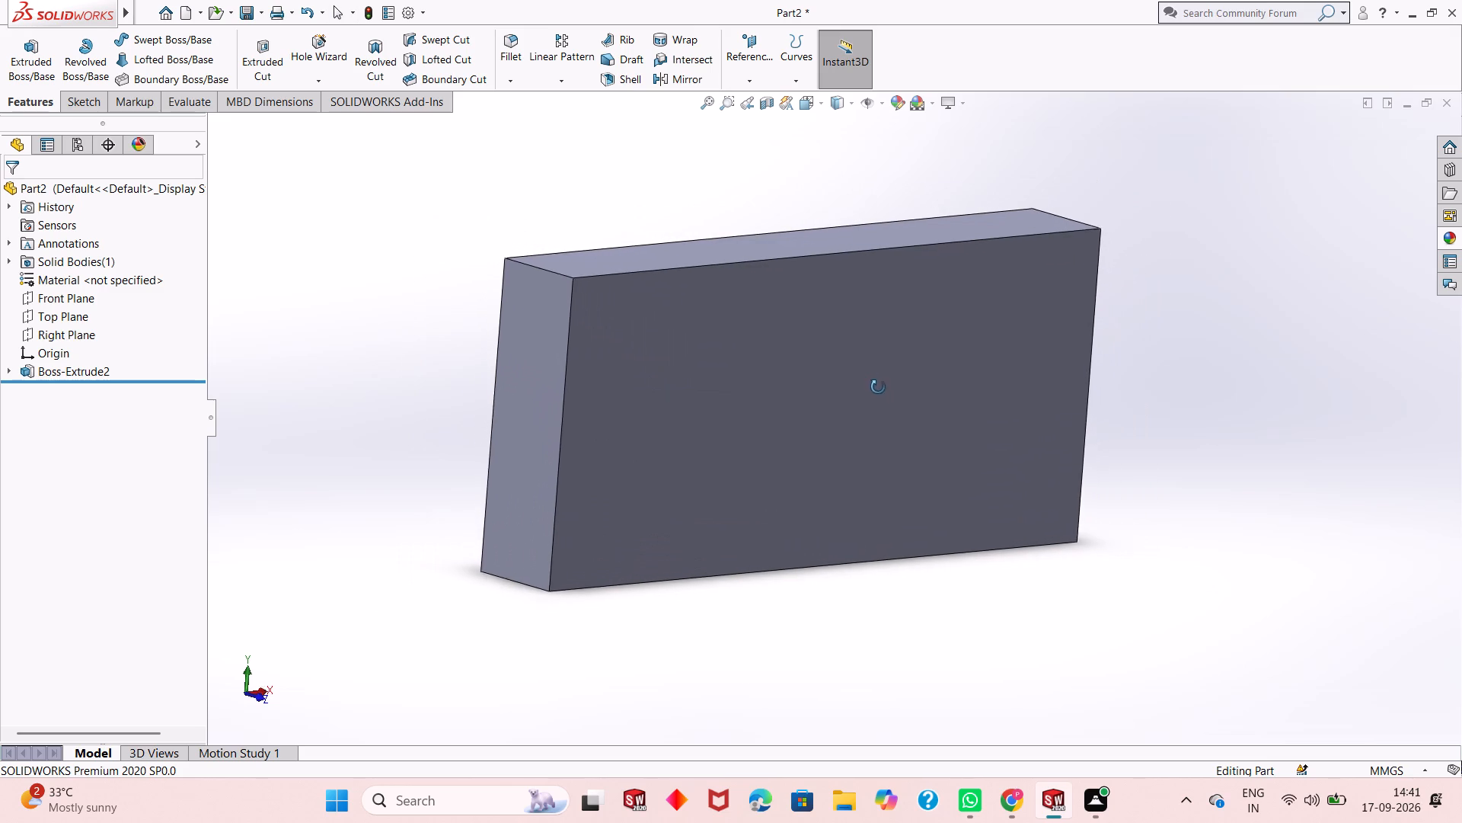
{"action": "middle_click_drag", "start_coordinate": [878, 387], "coordinate": [784, 405]}
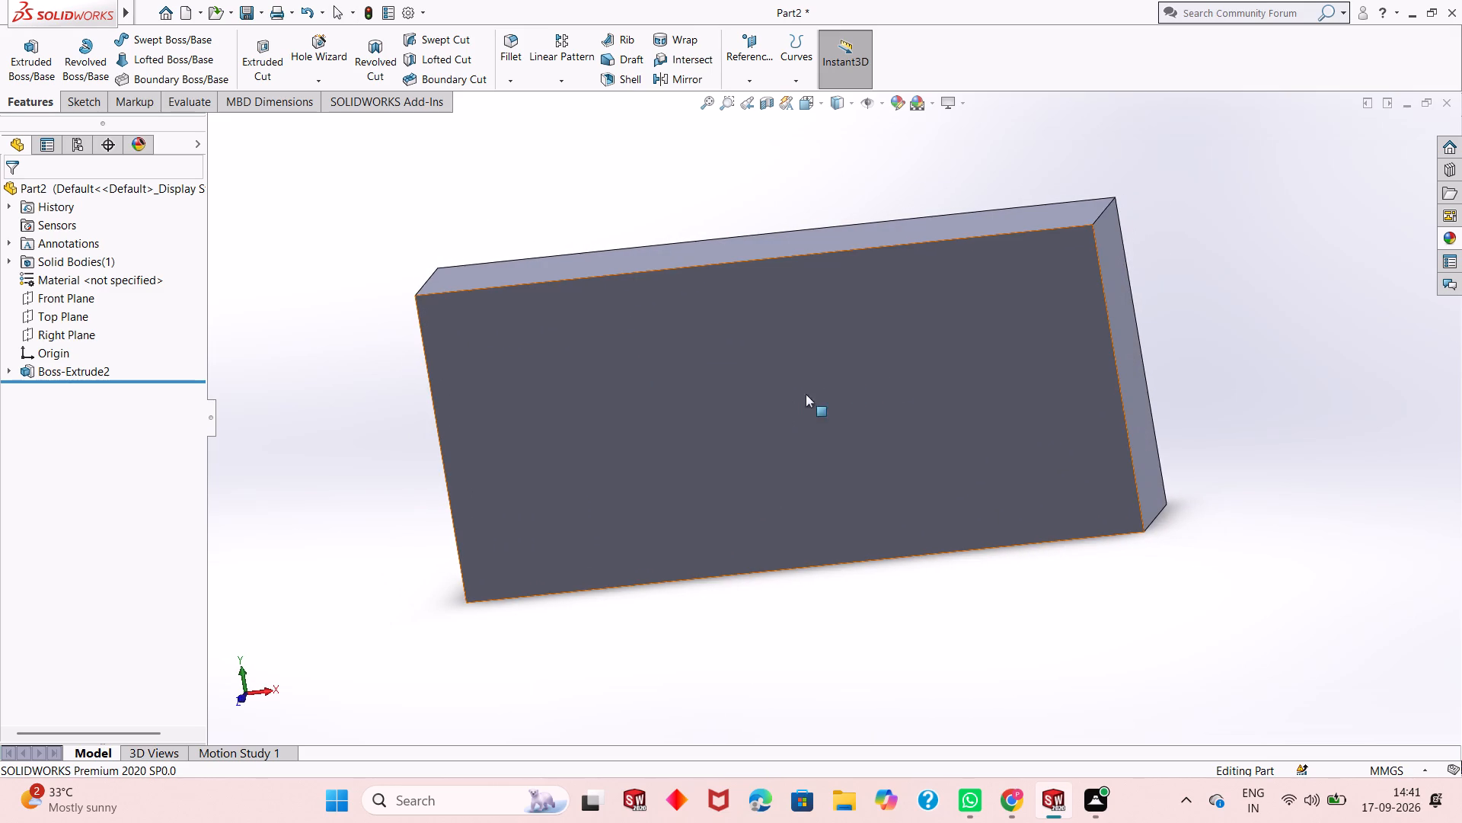
{"action": "middle_click_drag", "start_coordinate": [891, 379], "coordinate": [848, 351]}
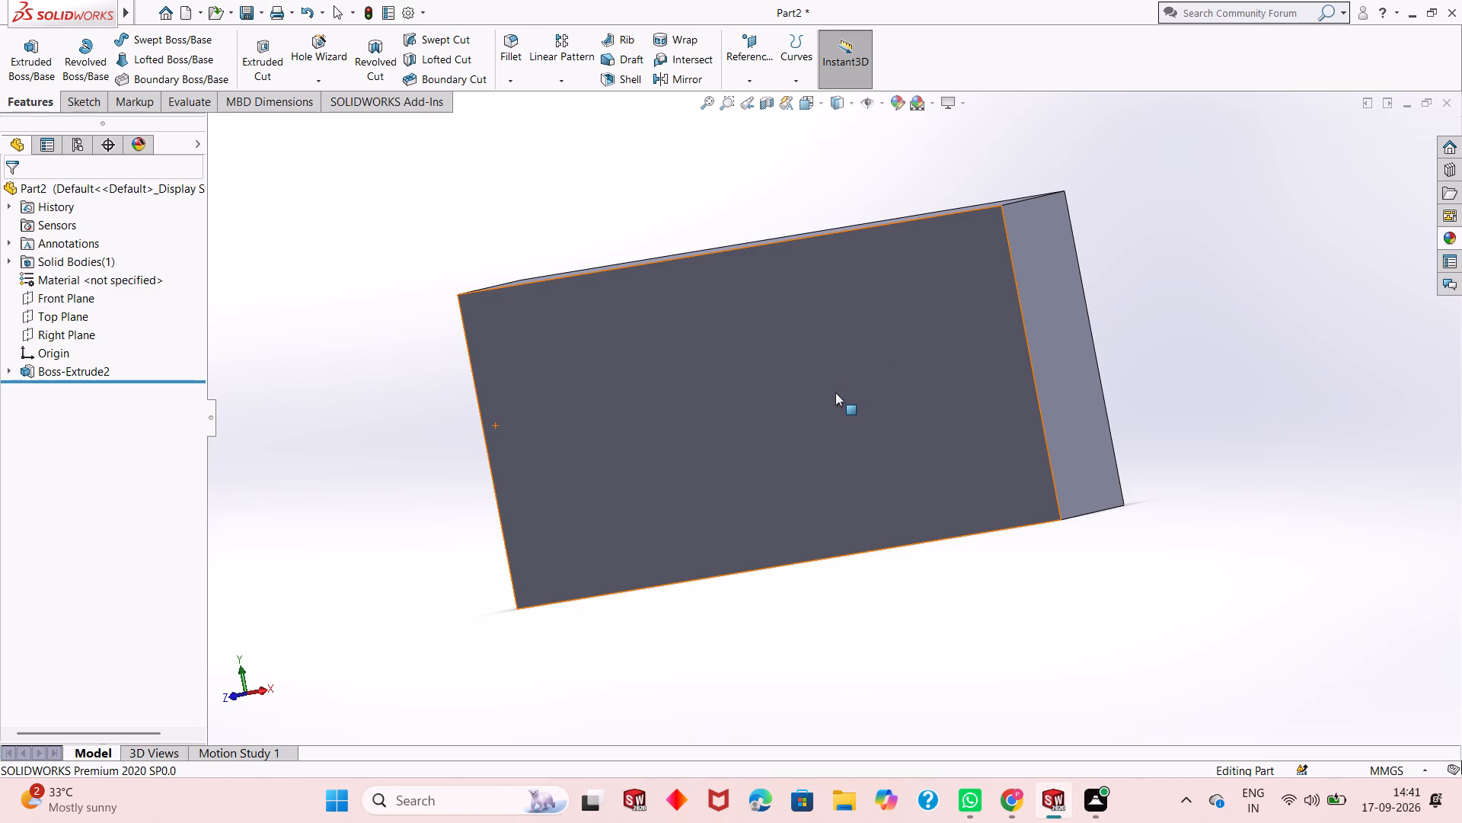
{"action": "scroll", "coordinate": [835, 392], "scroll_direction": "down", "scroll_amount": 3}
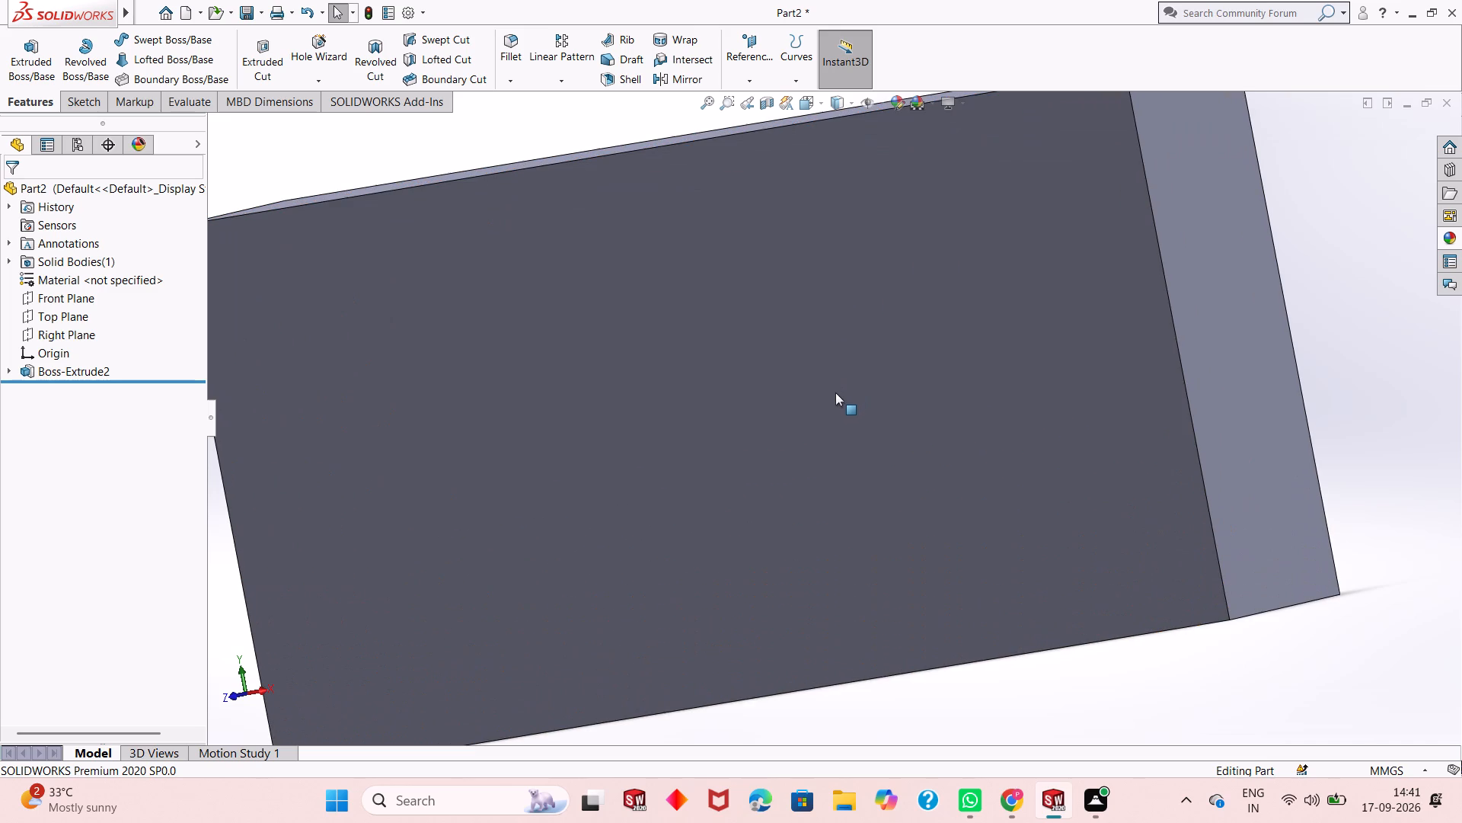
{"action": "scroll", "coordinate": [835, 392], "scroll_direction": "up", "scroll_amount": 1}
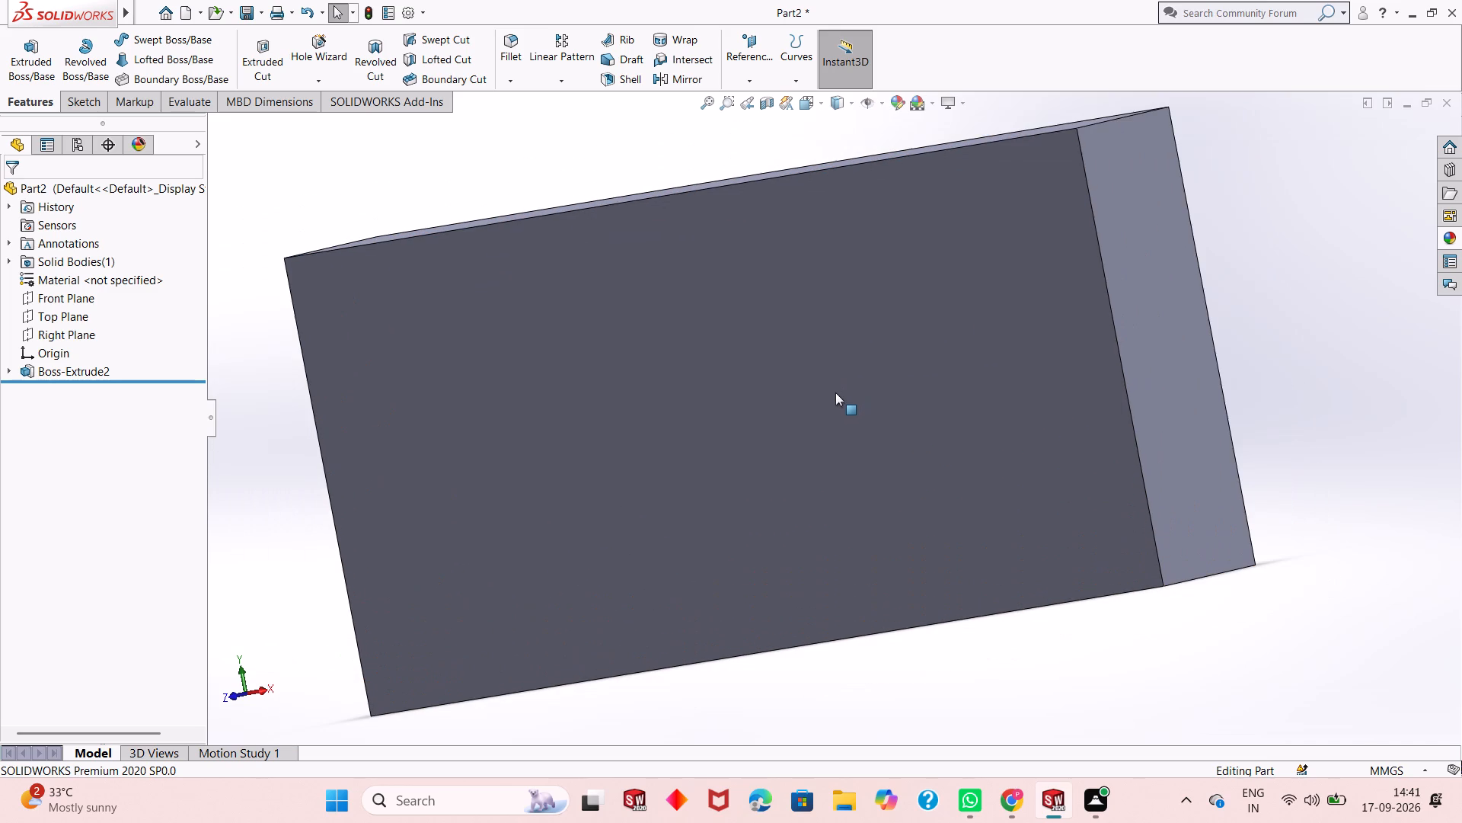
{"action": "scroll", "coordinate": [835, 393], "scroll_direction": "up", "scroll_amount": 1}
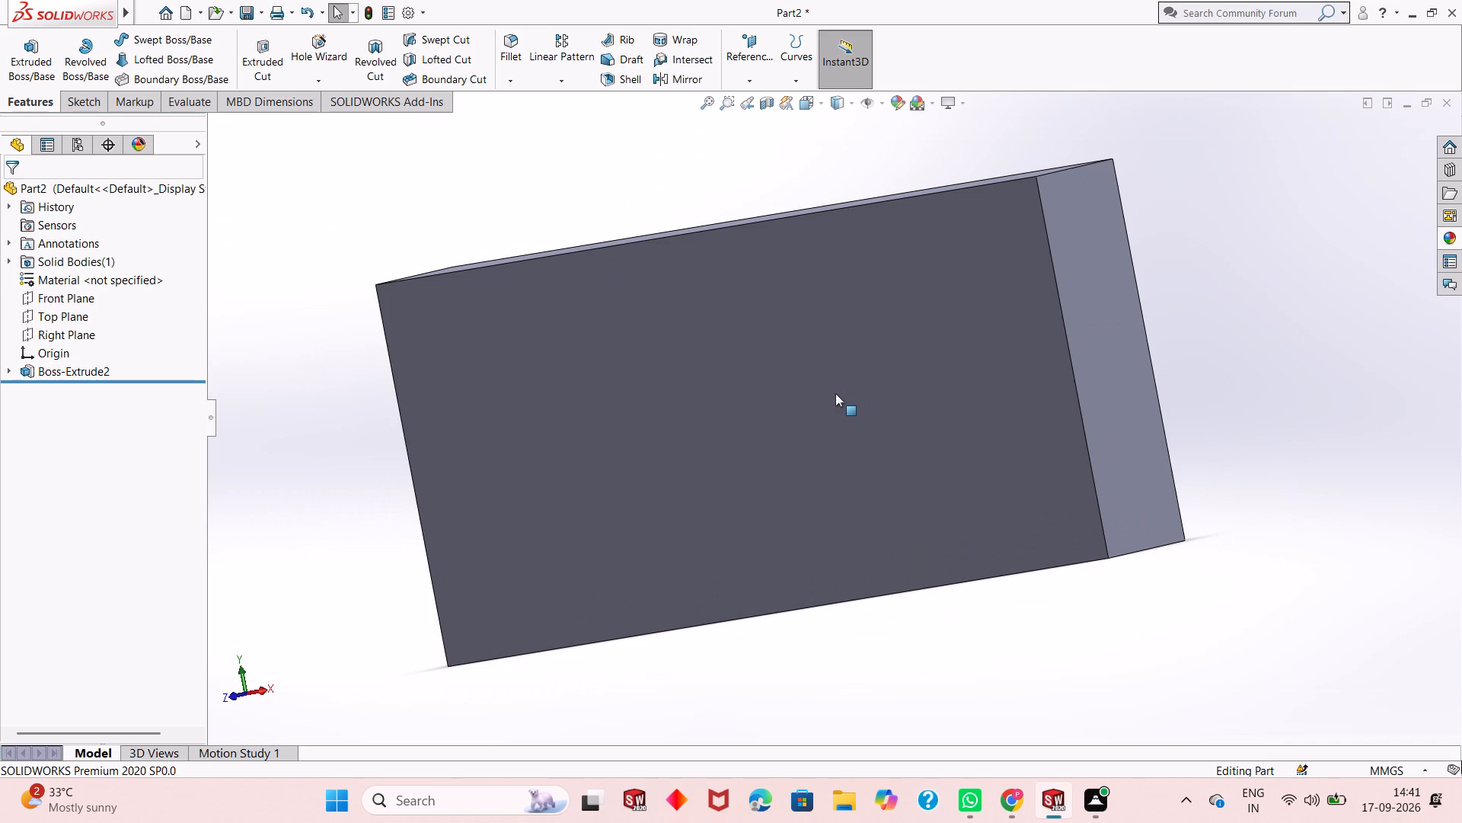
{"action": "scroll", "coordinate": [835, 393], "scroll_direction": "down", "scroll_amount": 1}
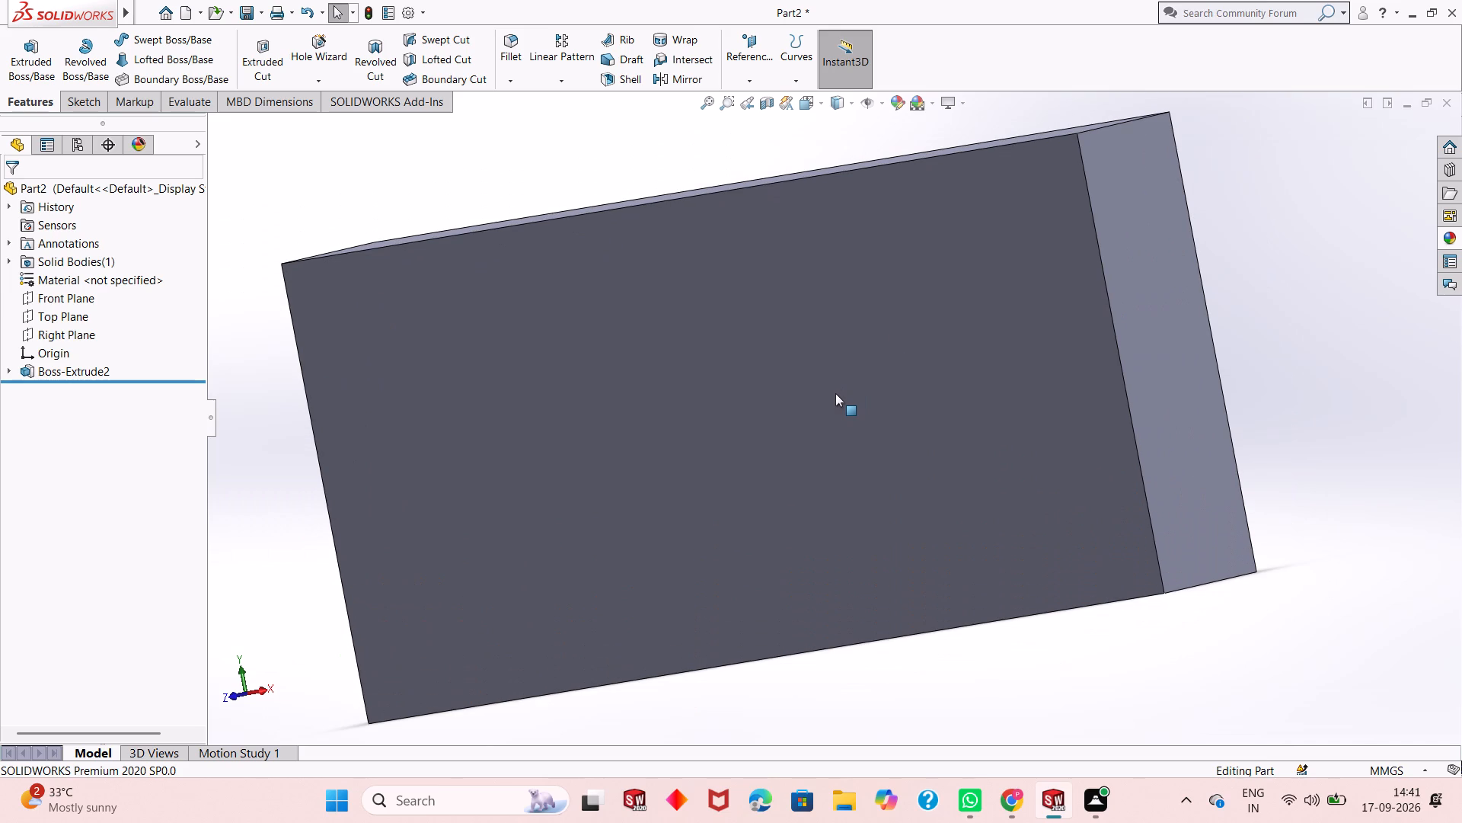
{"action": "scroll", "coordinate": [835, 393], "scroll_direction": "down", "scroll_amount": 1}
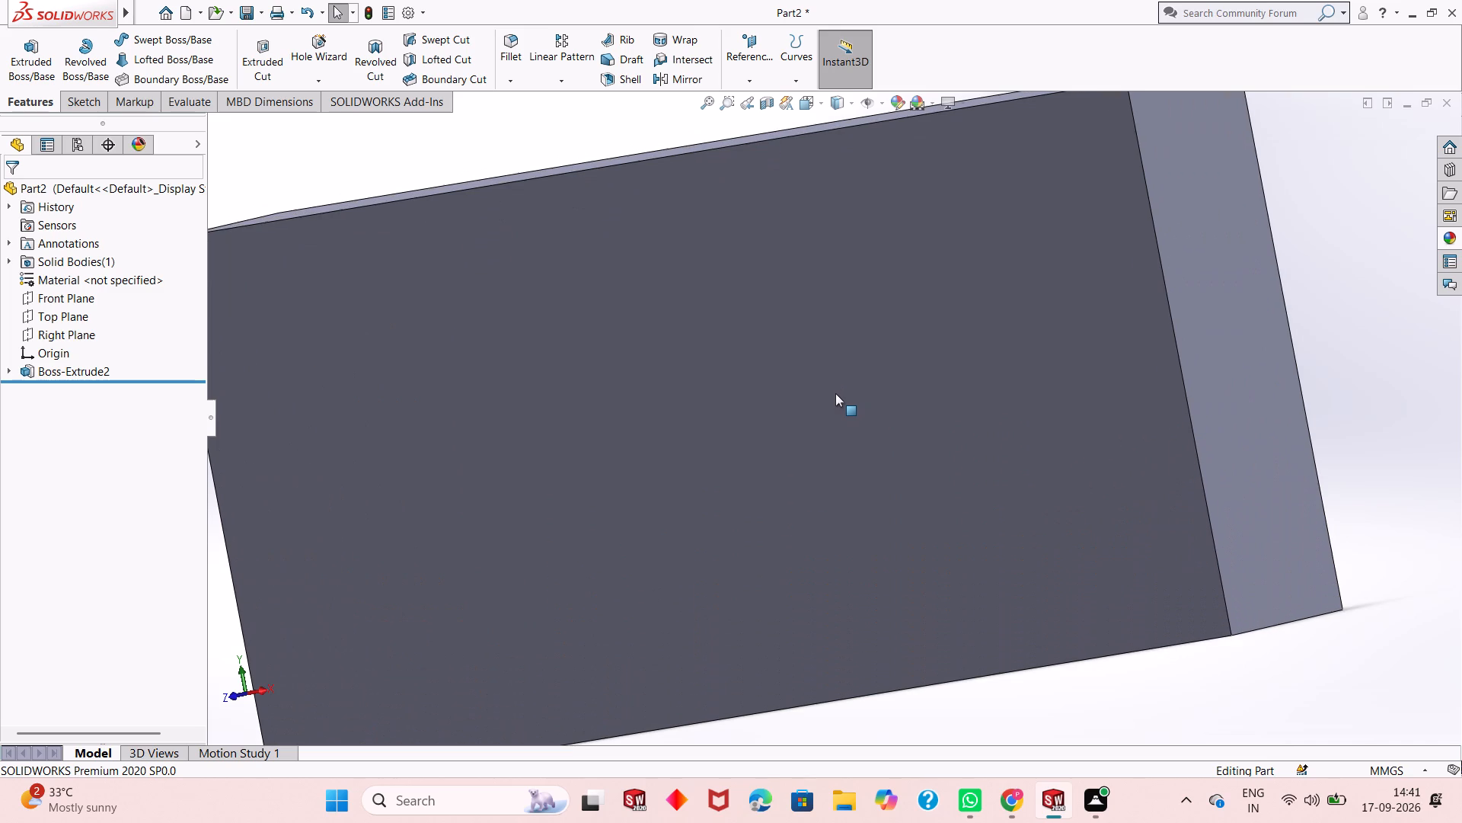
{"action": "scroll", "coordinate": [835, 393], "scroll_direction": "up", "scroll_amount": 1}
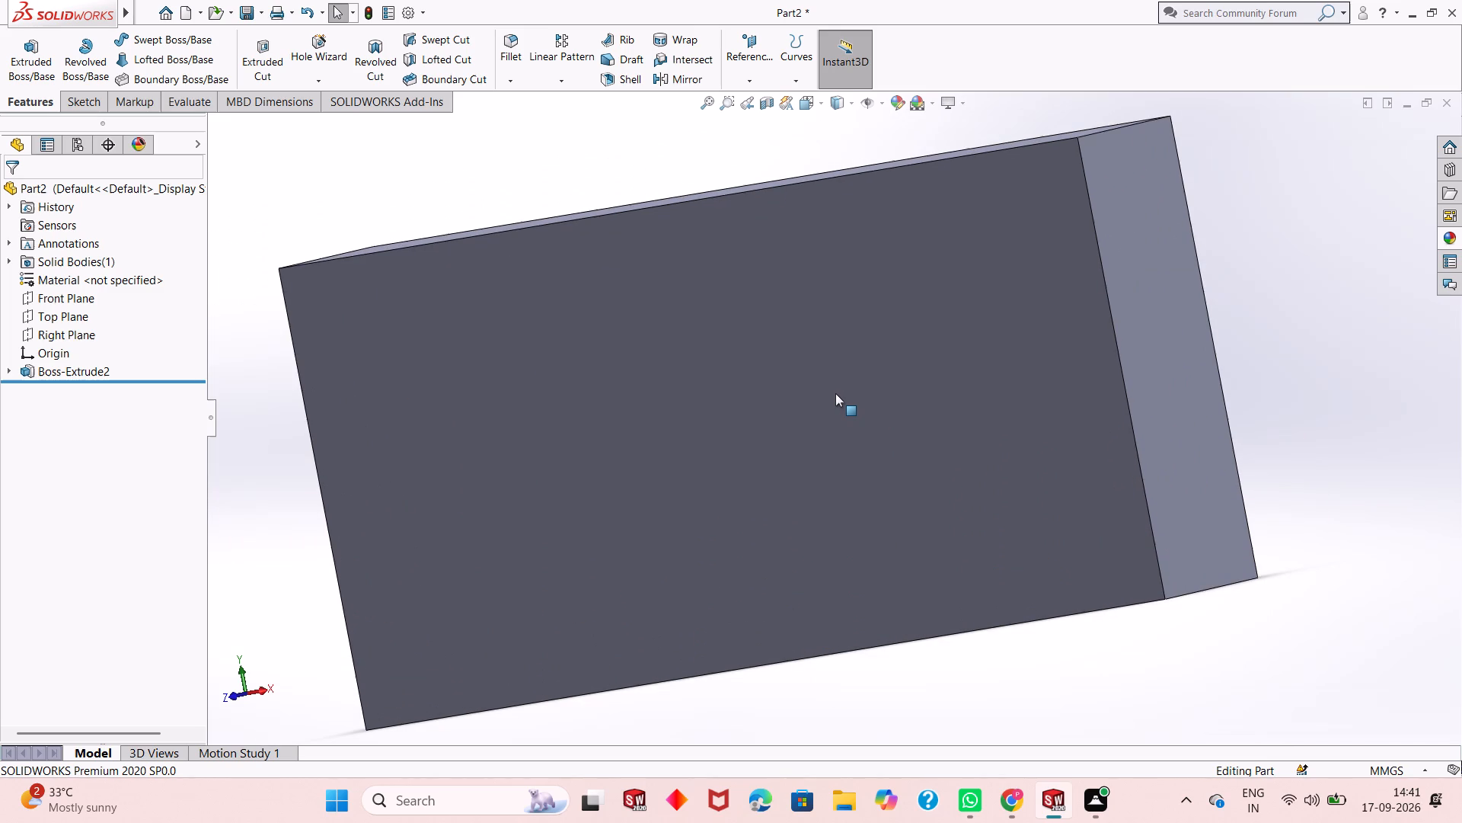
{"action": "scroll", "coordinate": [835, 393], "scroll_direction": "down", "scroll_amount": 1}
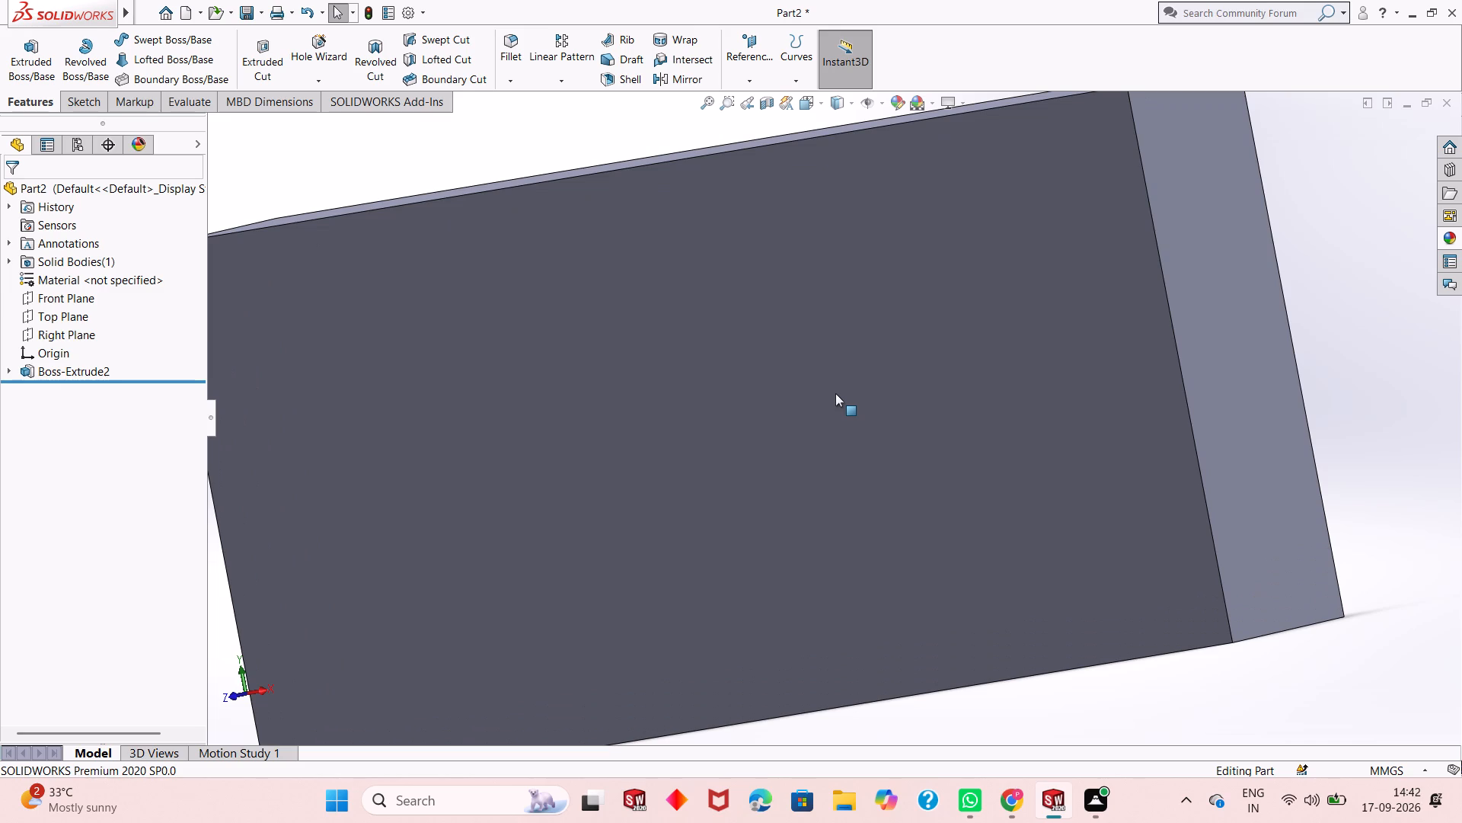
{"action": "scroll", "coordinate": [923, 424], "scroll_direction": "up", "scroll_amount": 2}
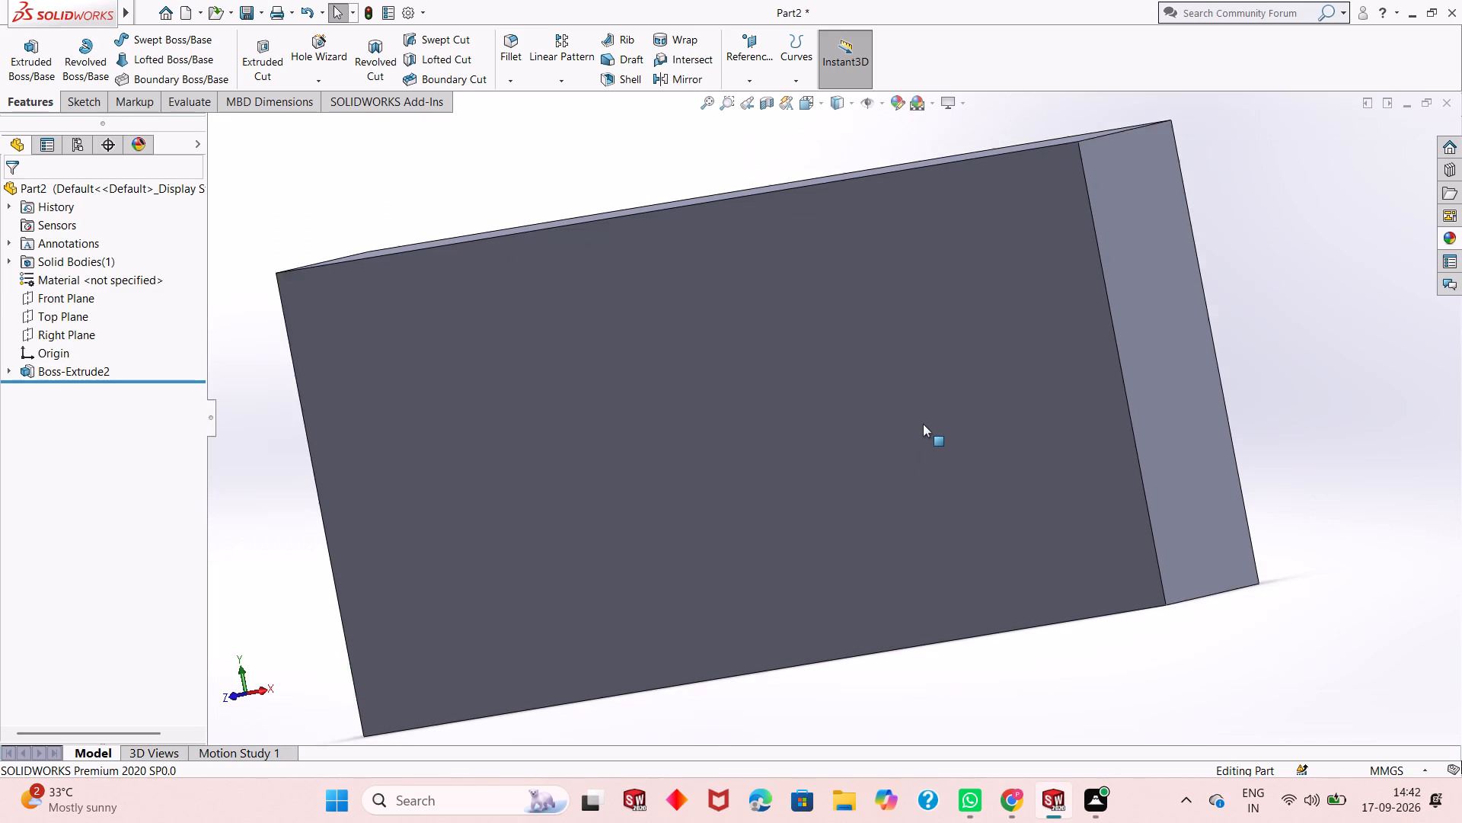
Sketch a corner rectangle on the block's large front face, from its lower-left corner across the full width, about 10 mm high.
{"action": "scroll", "coordinate": [923, 424], "scroll_direction": "up", "scroll_amount": 2}
{"action": "middle_click_drag", "start_coordinate": [854, 406], "coordinate": [990, 437]}
{"action": "scroll", "coordinate": [990, 437], "scroll_direction": "up", "scroll_amount": 1}
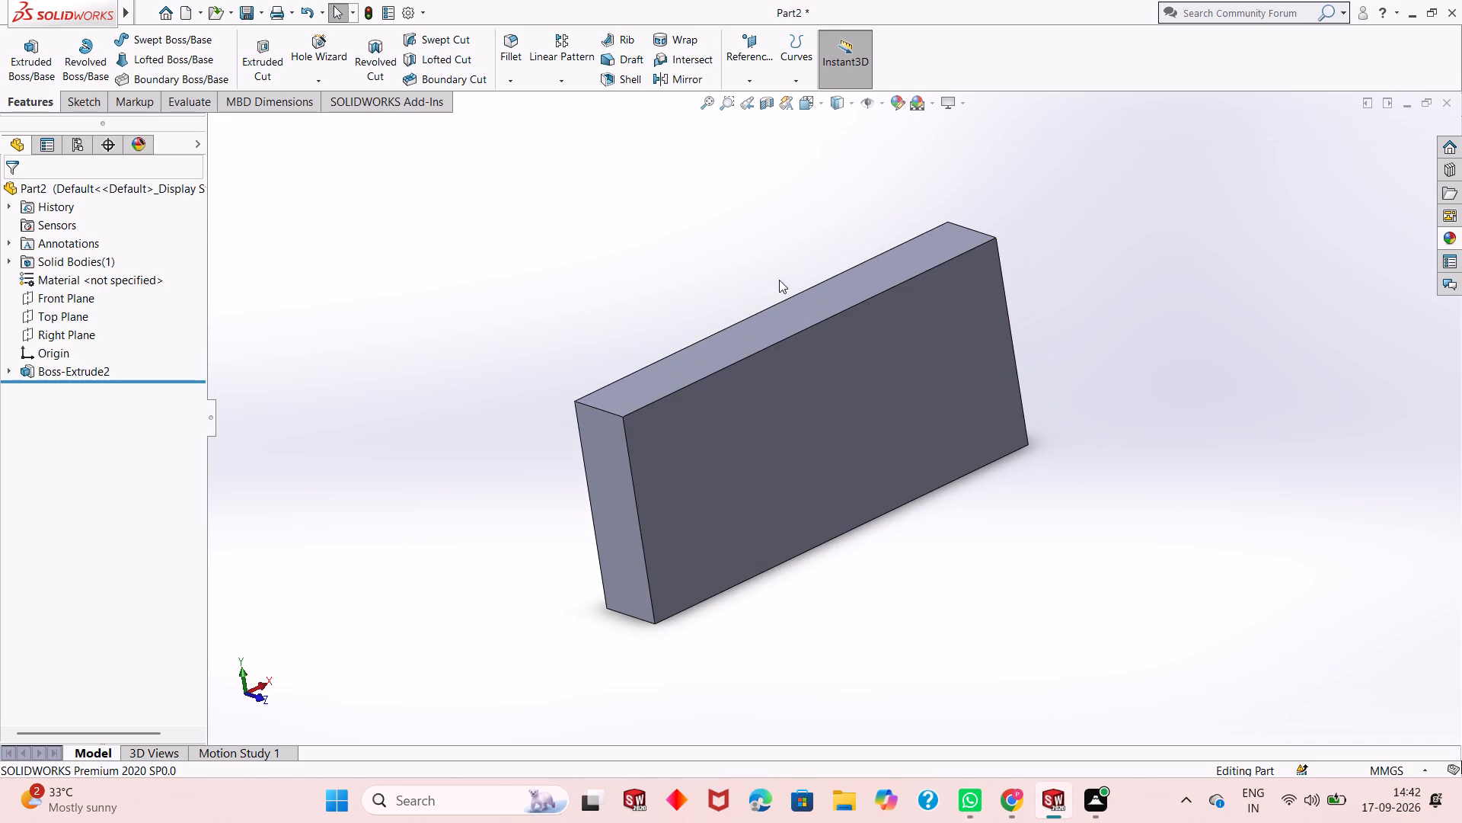
{"action": "left_click", "coordinate": [775, 494]}
{"action": "left_click", "coordinate": [845, 445]}
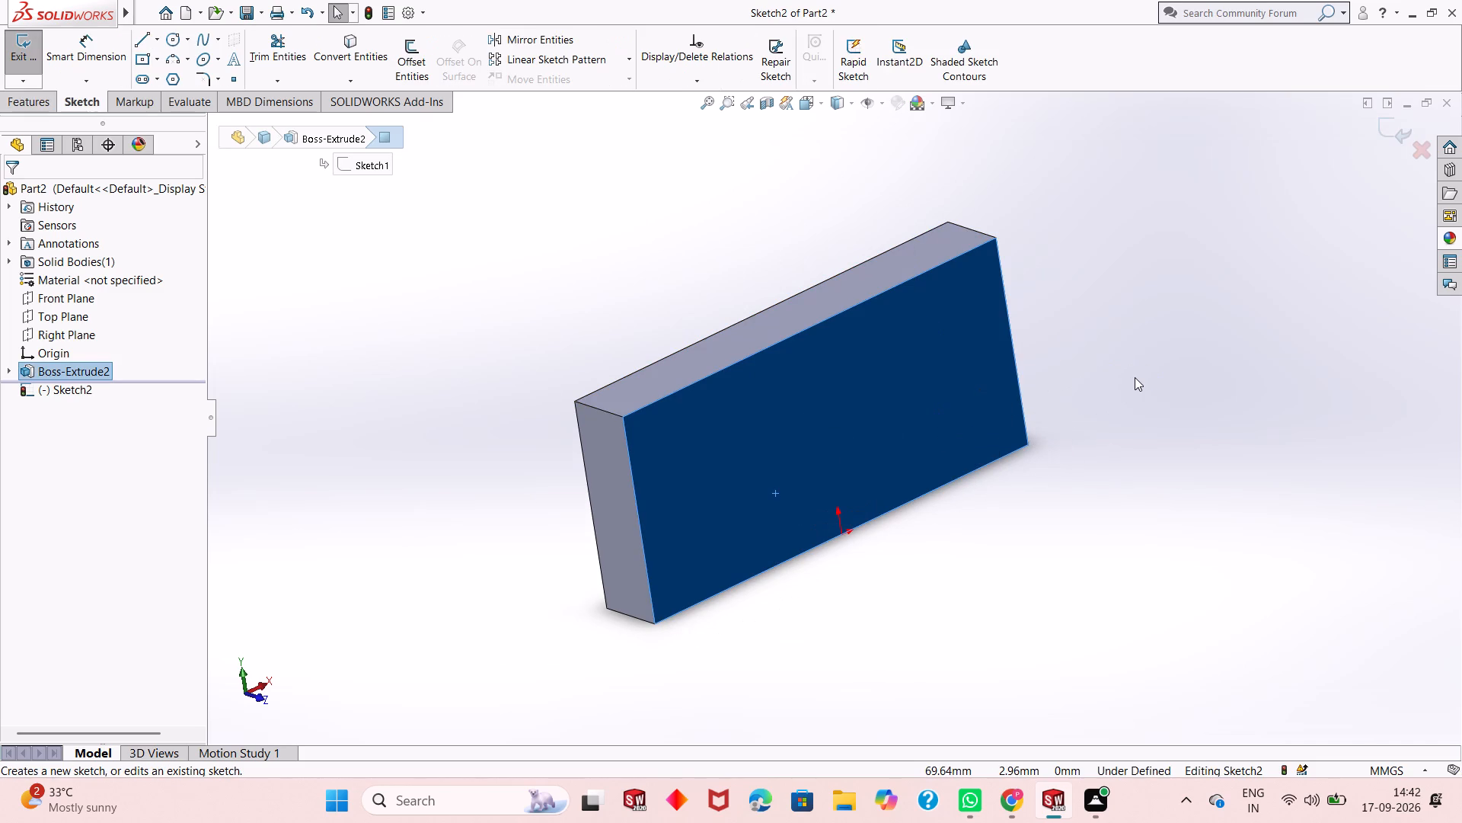
{"action": "key", "text": "ctrl+8"}
{"action": "key", "text": "Escape"}
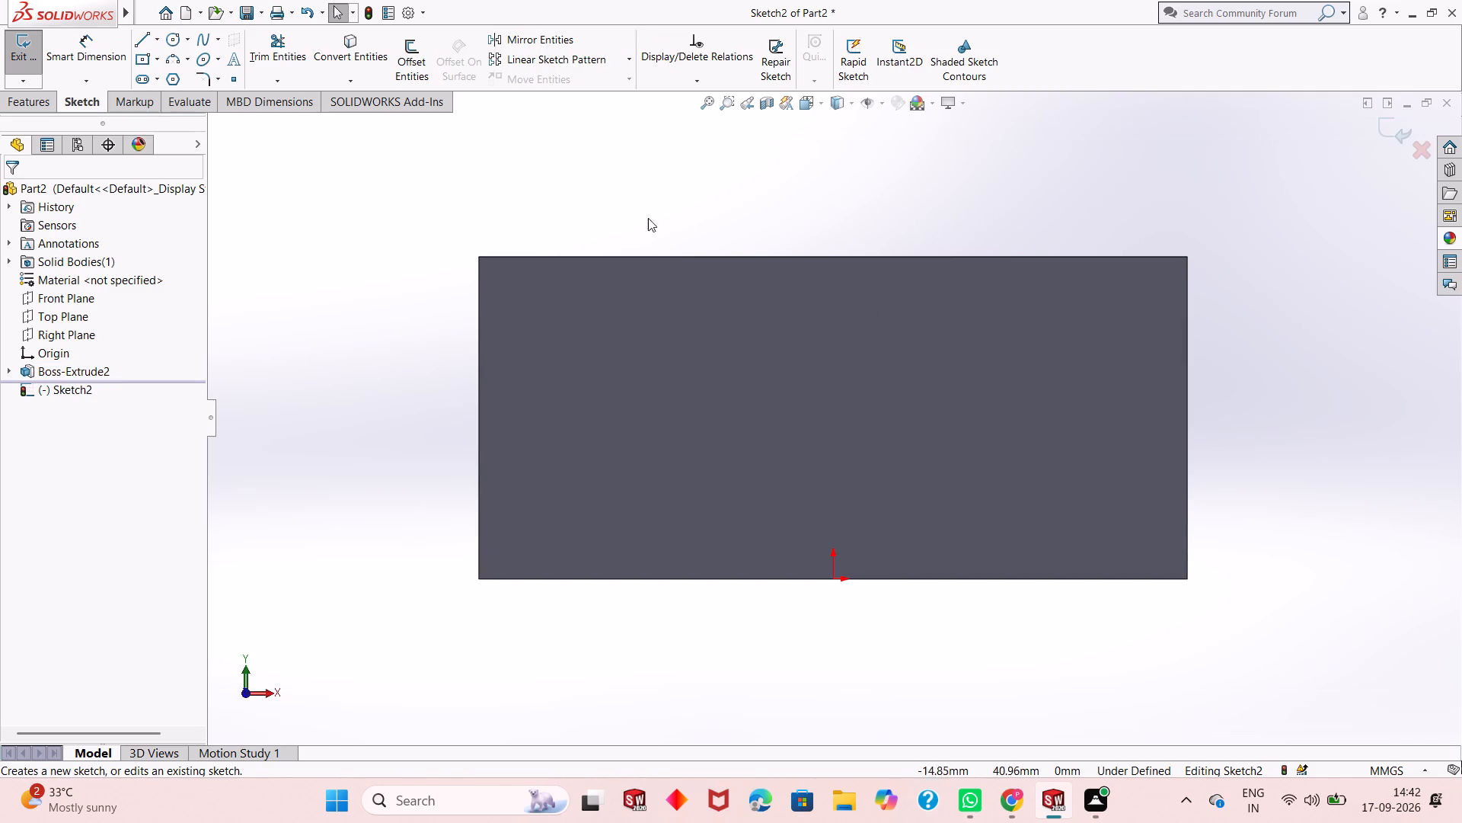
{"action": "left_click", "coordinate": [158, 57]}
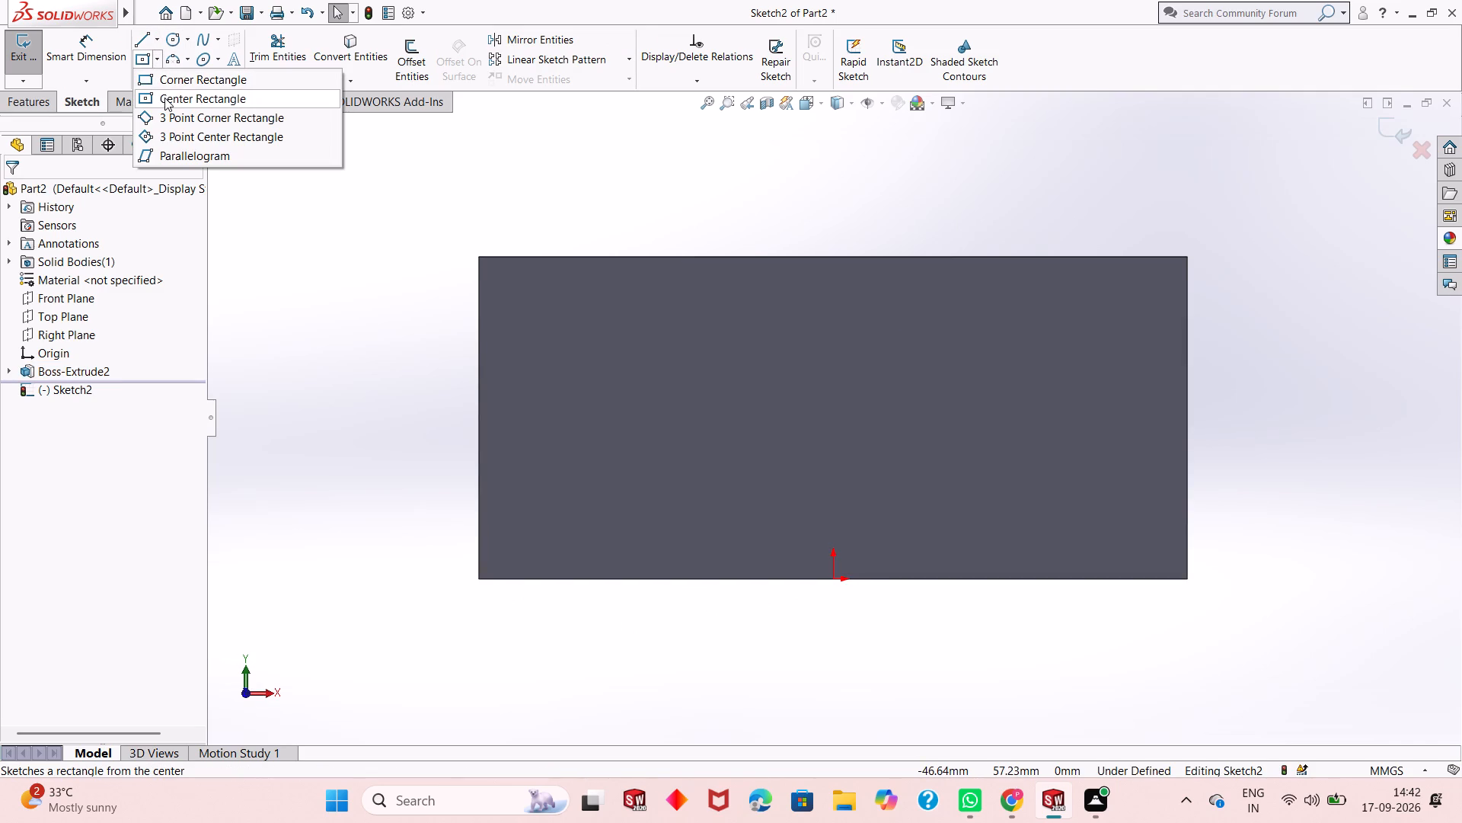
{"action": "left_click", "coordinate": [184, 81]}
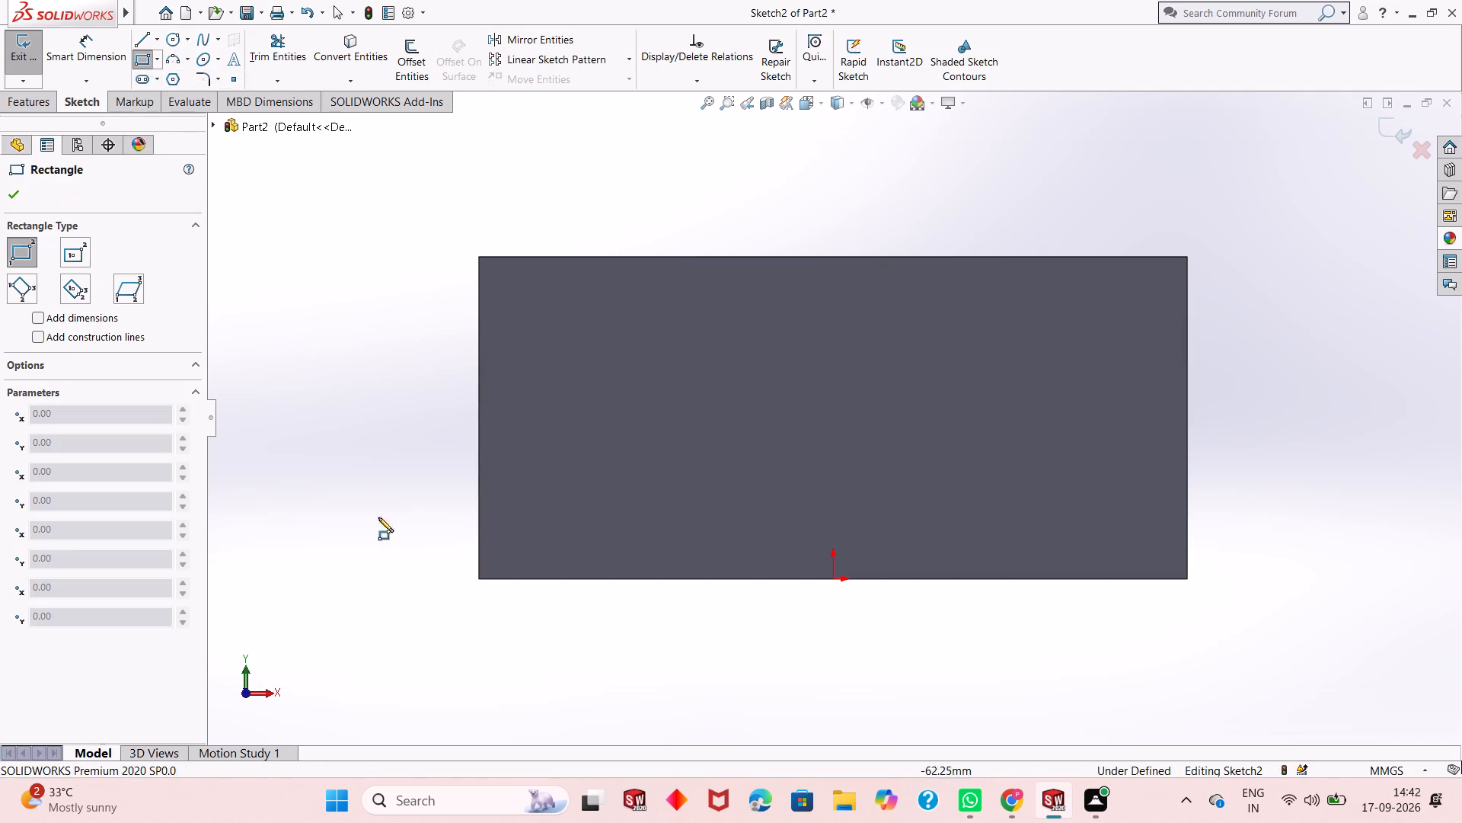
{"action": "left_click", "coordinate": [480, 580]}
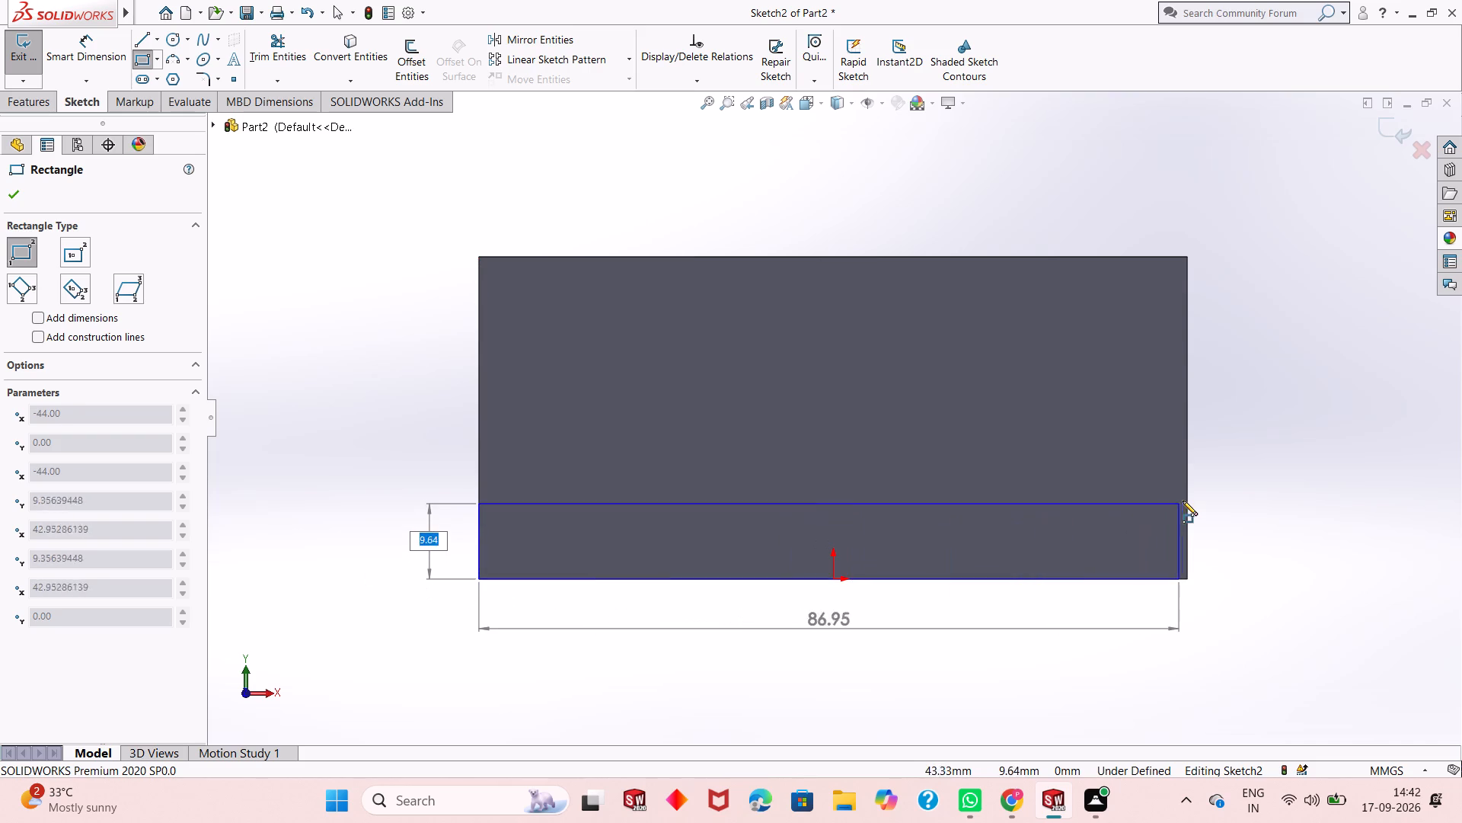
{"action": "left_click", "coordinate": [1186, 498]}
{"action": "right_click", "coordinate": [1186, 498]}
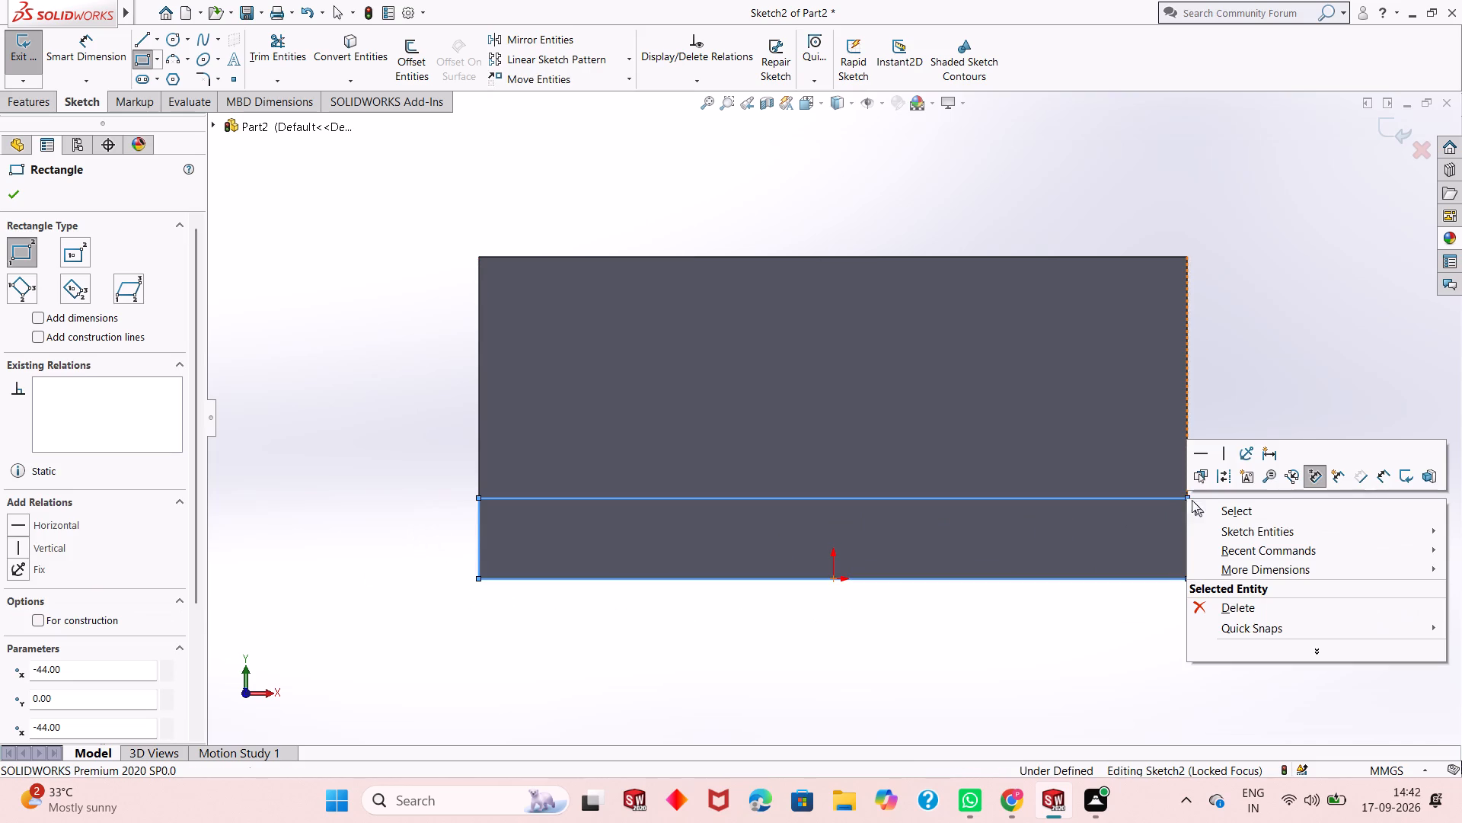
{"action": "left_click", "coordinate": [1197, 507]}
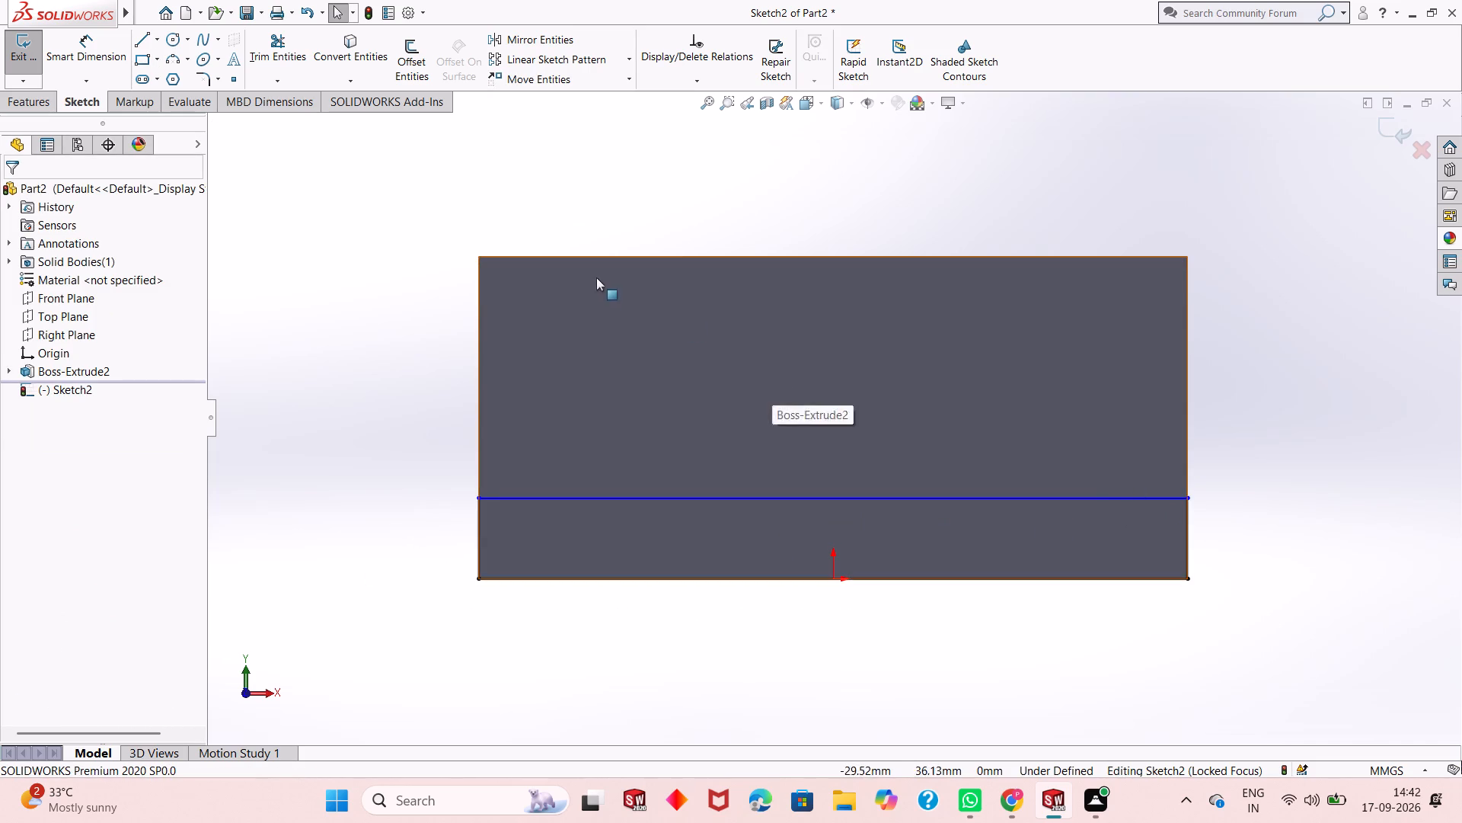
Dimension the rectangle's short vertical edge to 10 mm with Smart Dimension and leave the dimensioning command.
{"action": "left_click", "coordinate": [113, 59]}
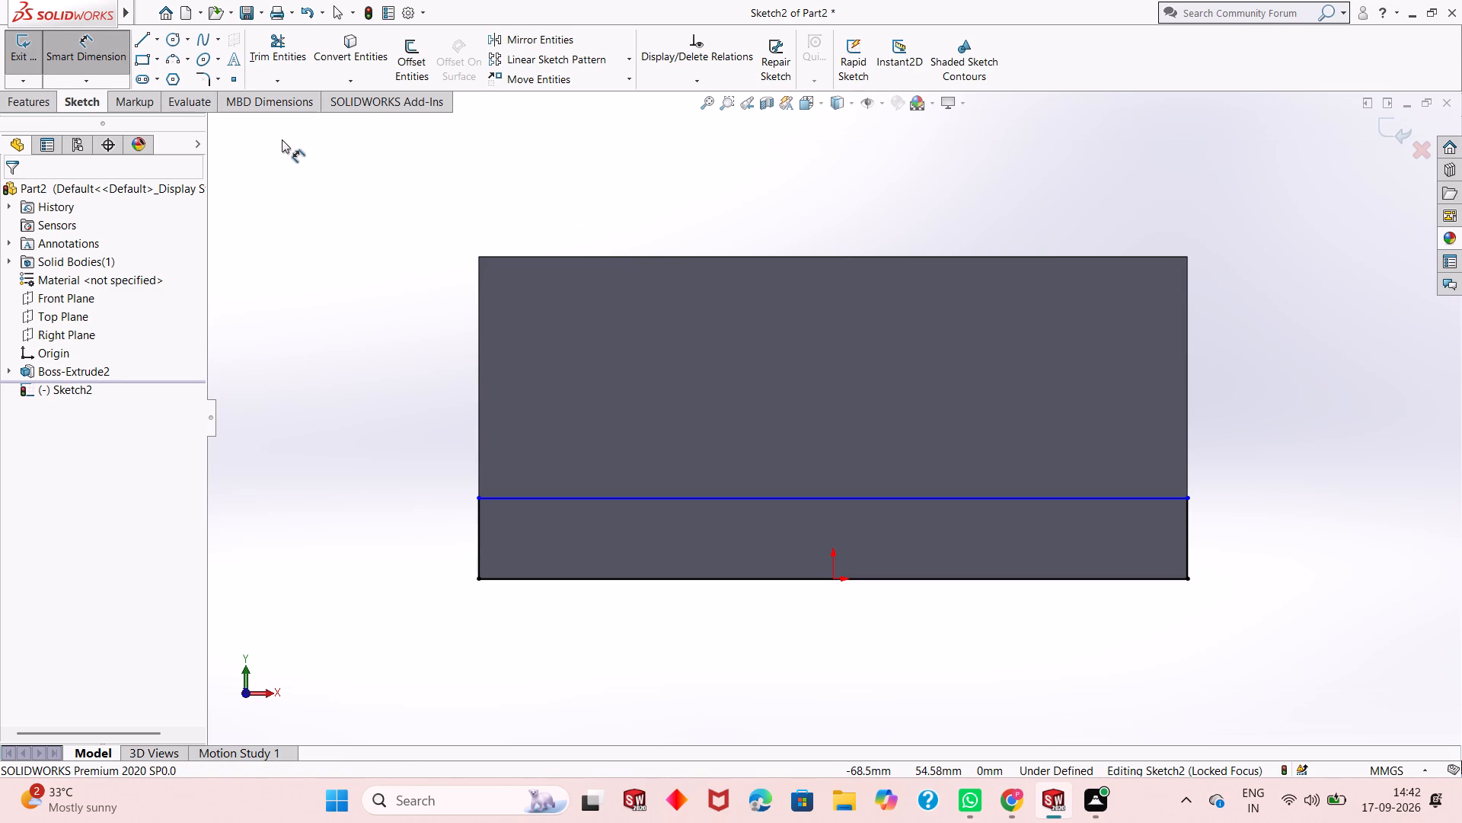
{"action": "left_click", "coordinate": [479, 524]}
{"action": "left_click", "coordinate": [440, 526]}
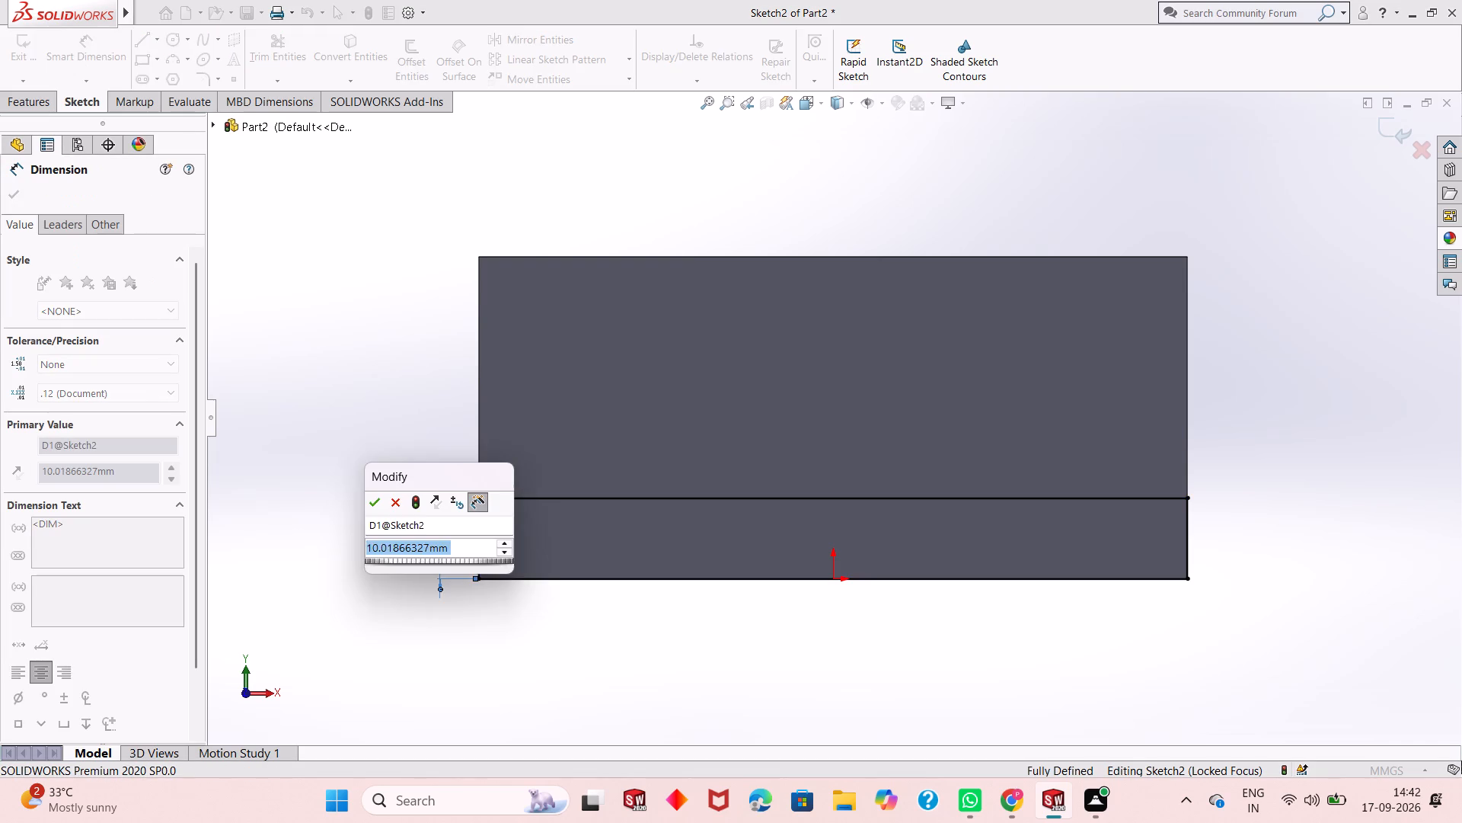
{"action": "type", "text": "10"}
{"action": "key", "text": "Return"}
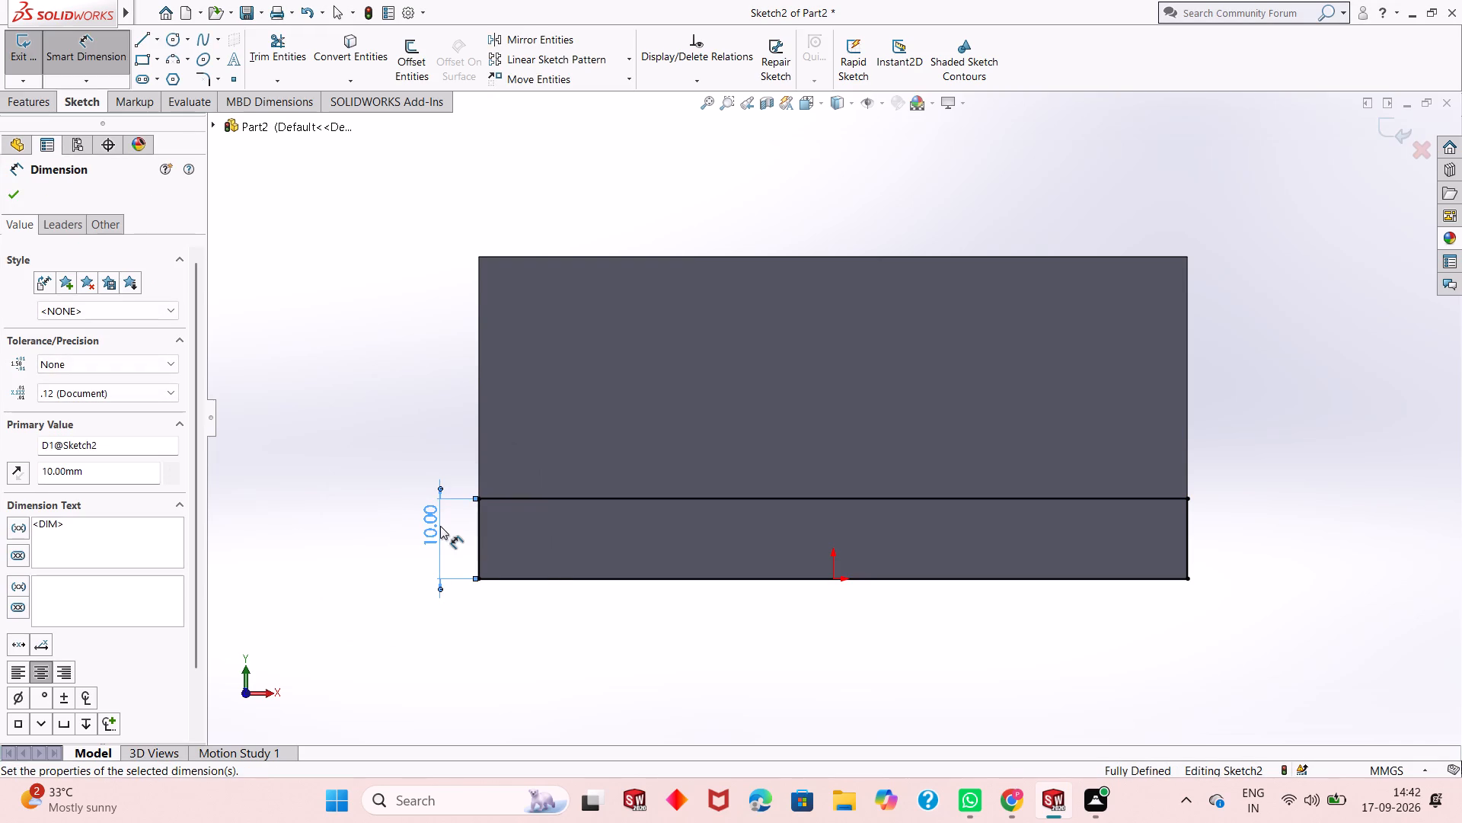
{"action": "right_click", "coordinate": [381, 412]}
{"action": "left_click", "coordinate": [484, 458]}
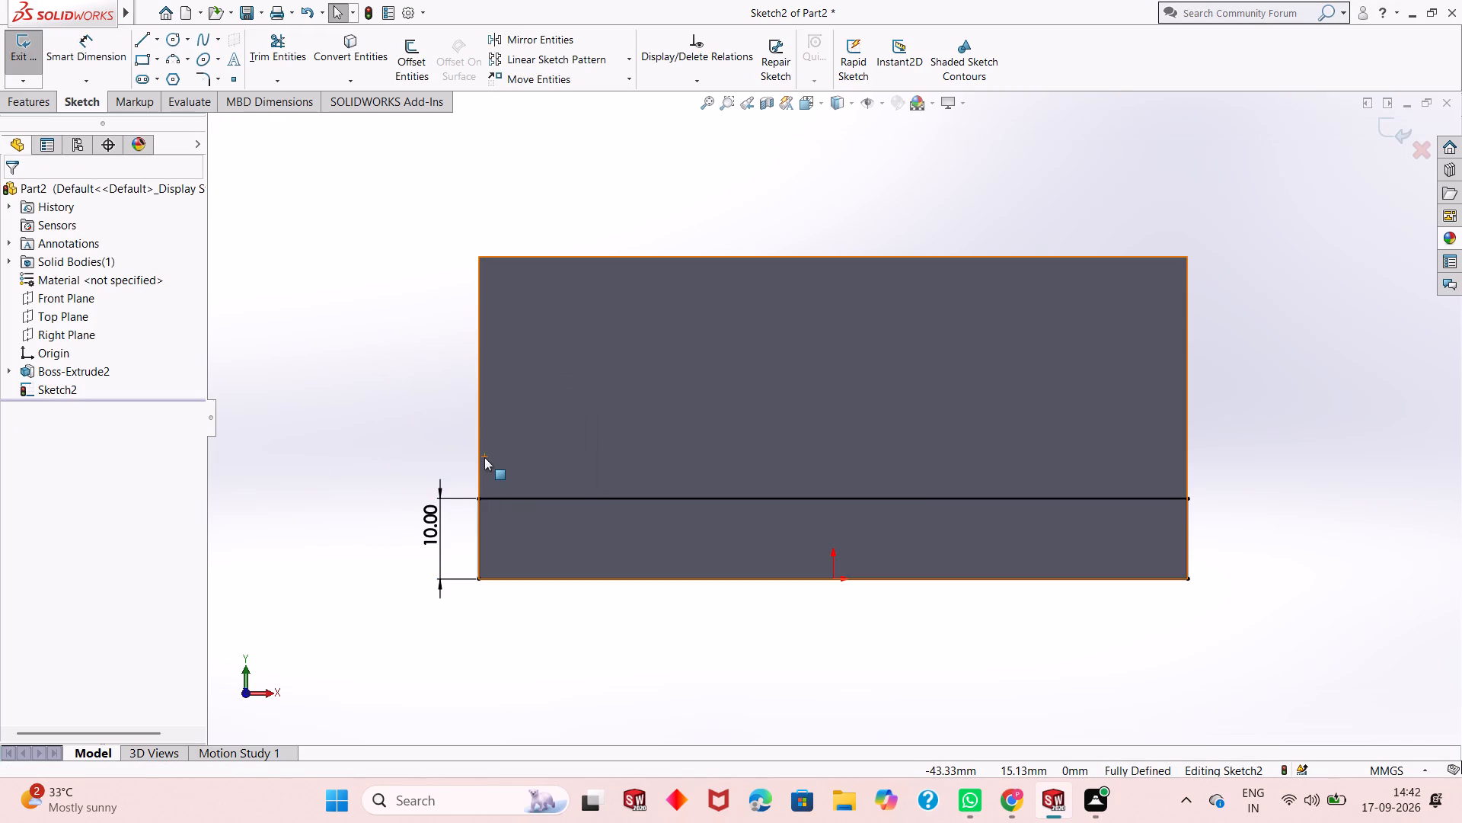
Examine the block and the 10 mm high rectangle sketched on its front face from several angles.
{"action": "scroll", "coordinate": [720, 613], "scroll_direction": "up", "scroll_amount": 2}
{"action": "middle_click_drag", "start_coordinate": [724, 564], "coordinate": [790, 581]}
{"action": "scroll", "coordinate": [874, 508], "scroll_direction": "down", "scroll_amount": 4}
{"action": "scroll", "coordinate": [860, 517], "scroll_direction": "up", "scroll_amount": 1}
{"action": "scroll", "coordinate": [877, 395], "scroll_direction": "down", "scroll_amount": 1}
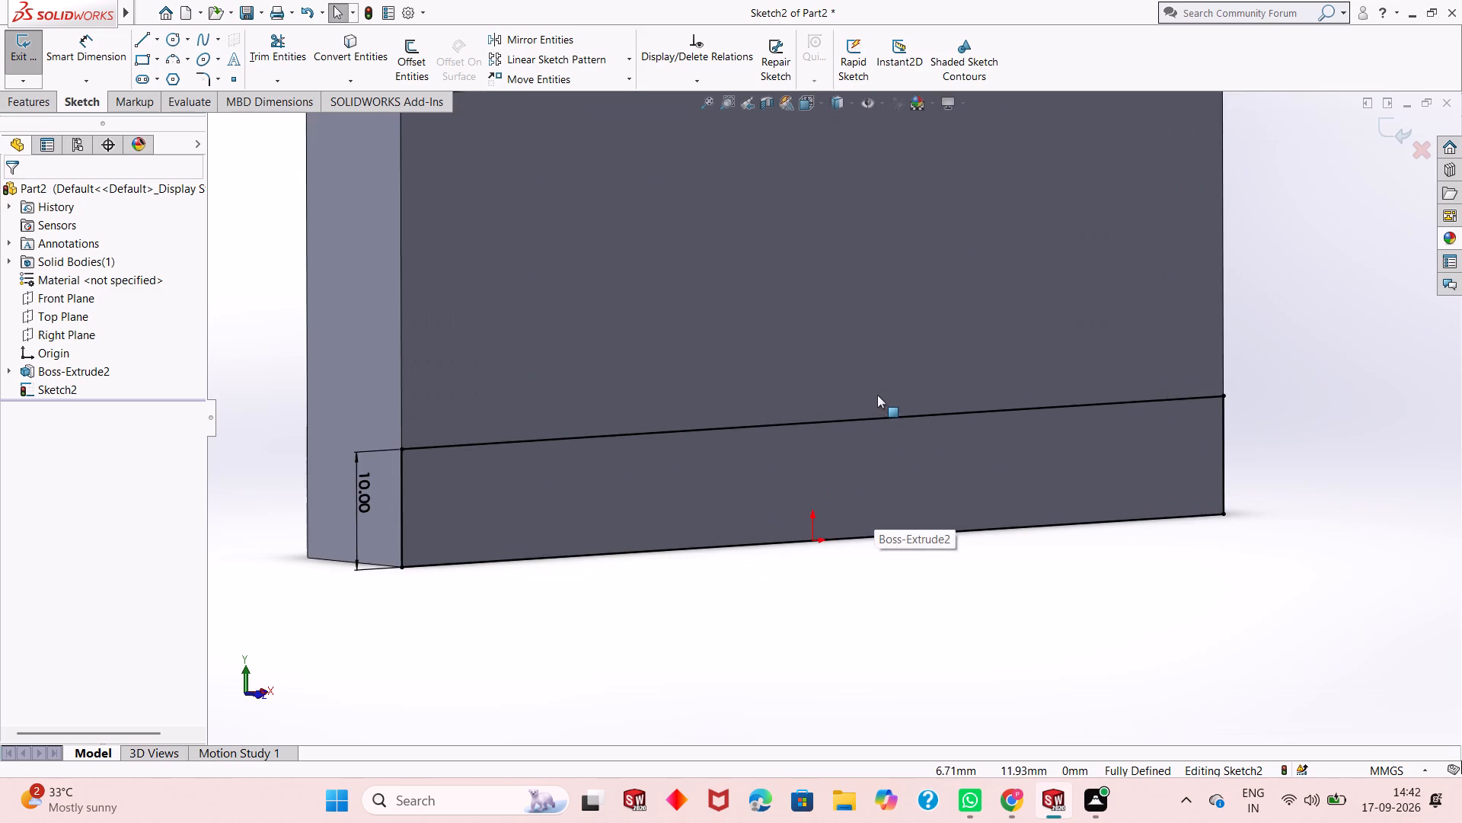
{"action": "scroll", "coordinate": [863, 421], "scroll_direction": "down", "scroll_amount": 1}
{"action": "middle_click_drag", "start_coordinate": [781, 493], "coordinate": [798, 481]}
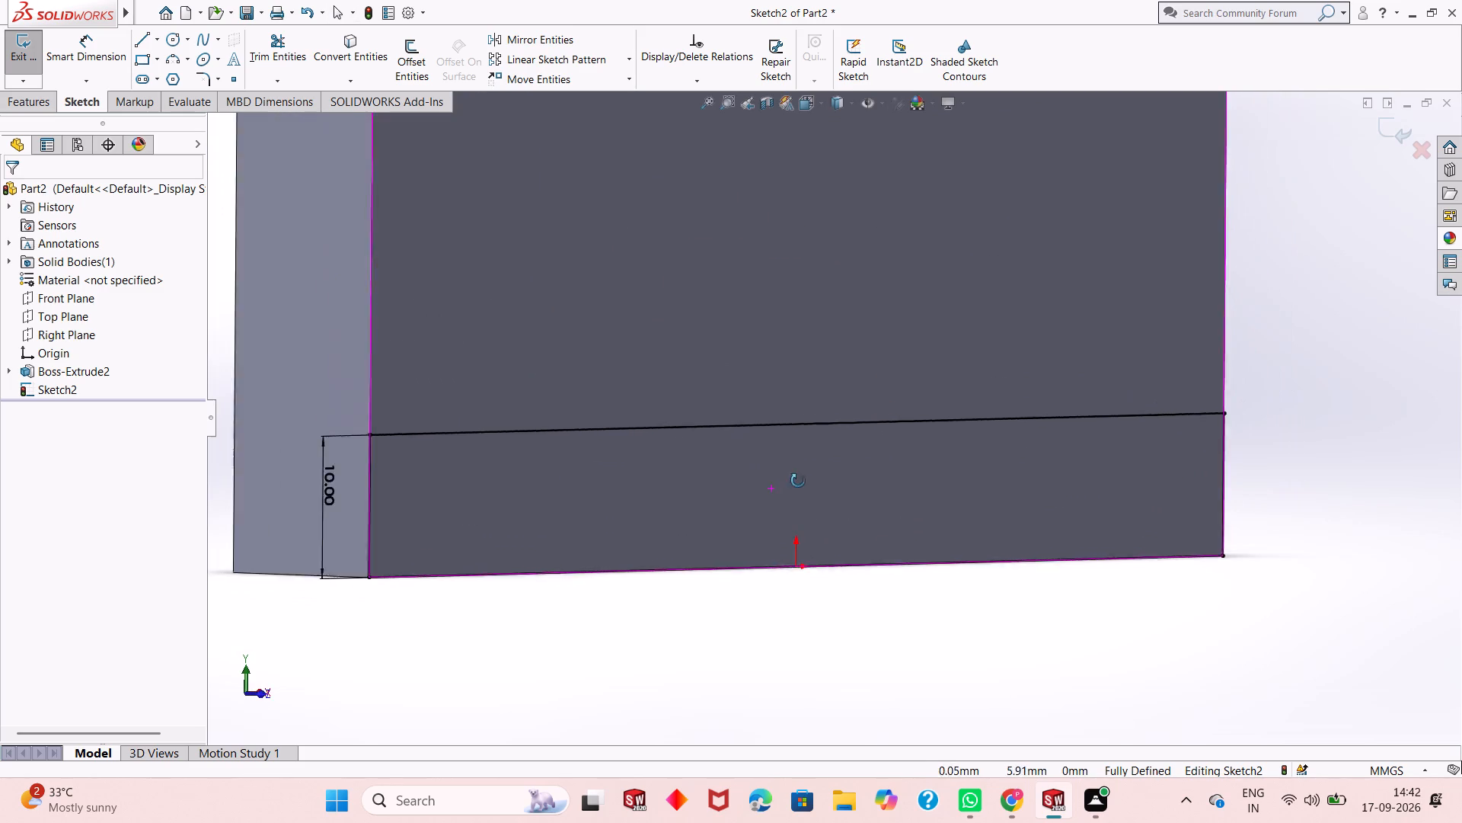
{"action": "middle_click_drag", "start_coordinate": [798, 481], "coordinate": [813, 471]}
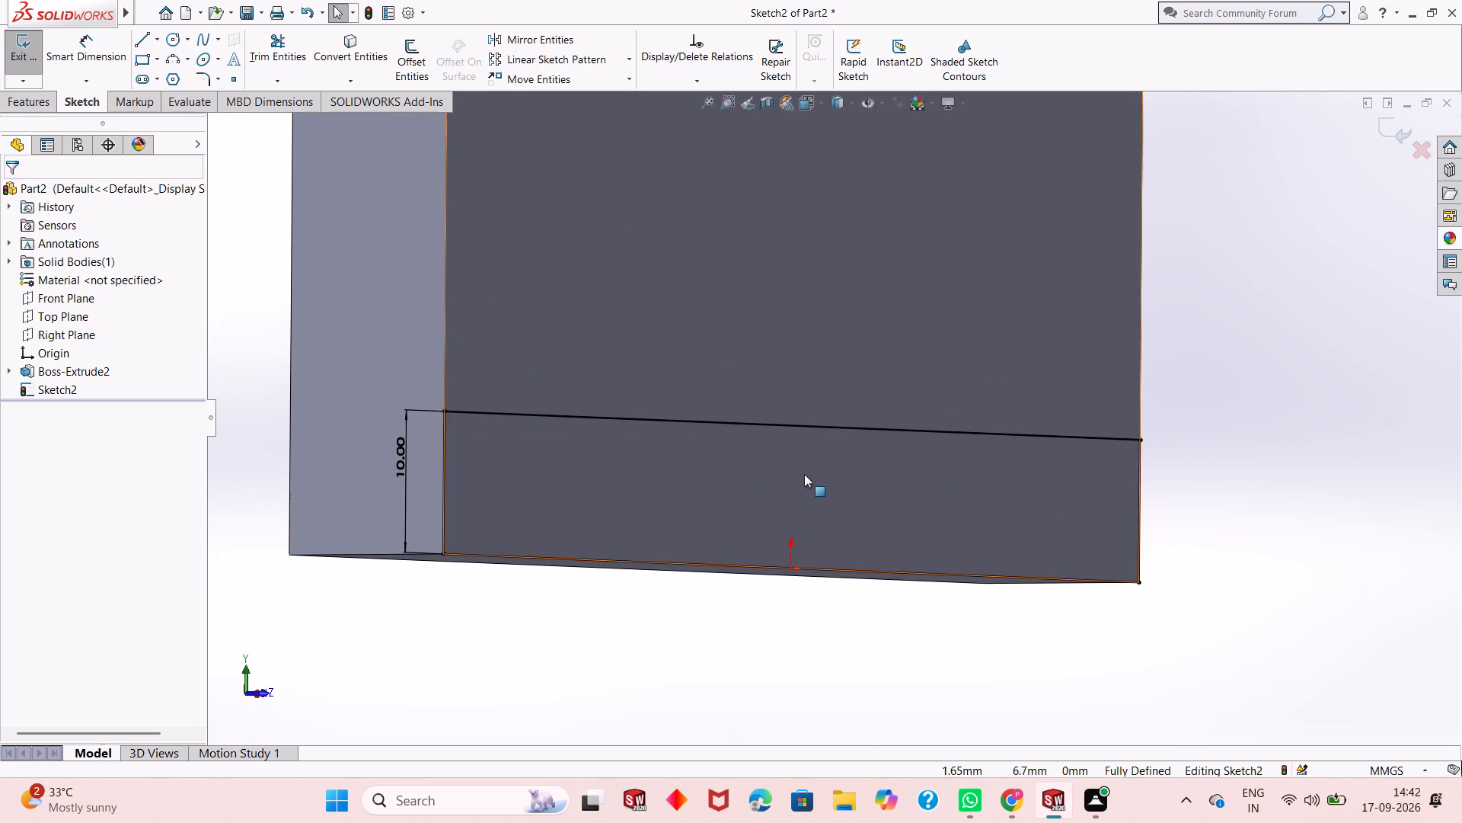
{"action": "middle_click", "coordinate": [773, 491]}
{"action": "middle_click_drag", "start_coordinate": [858, 469], "coordinate": [697, 472]}
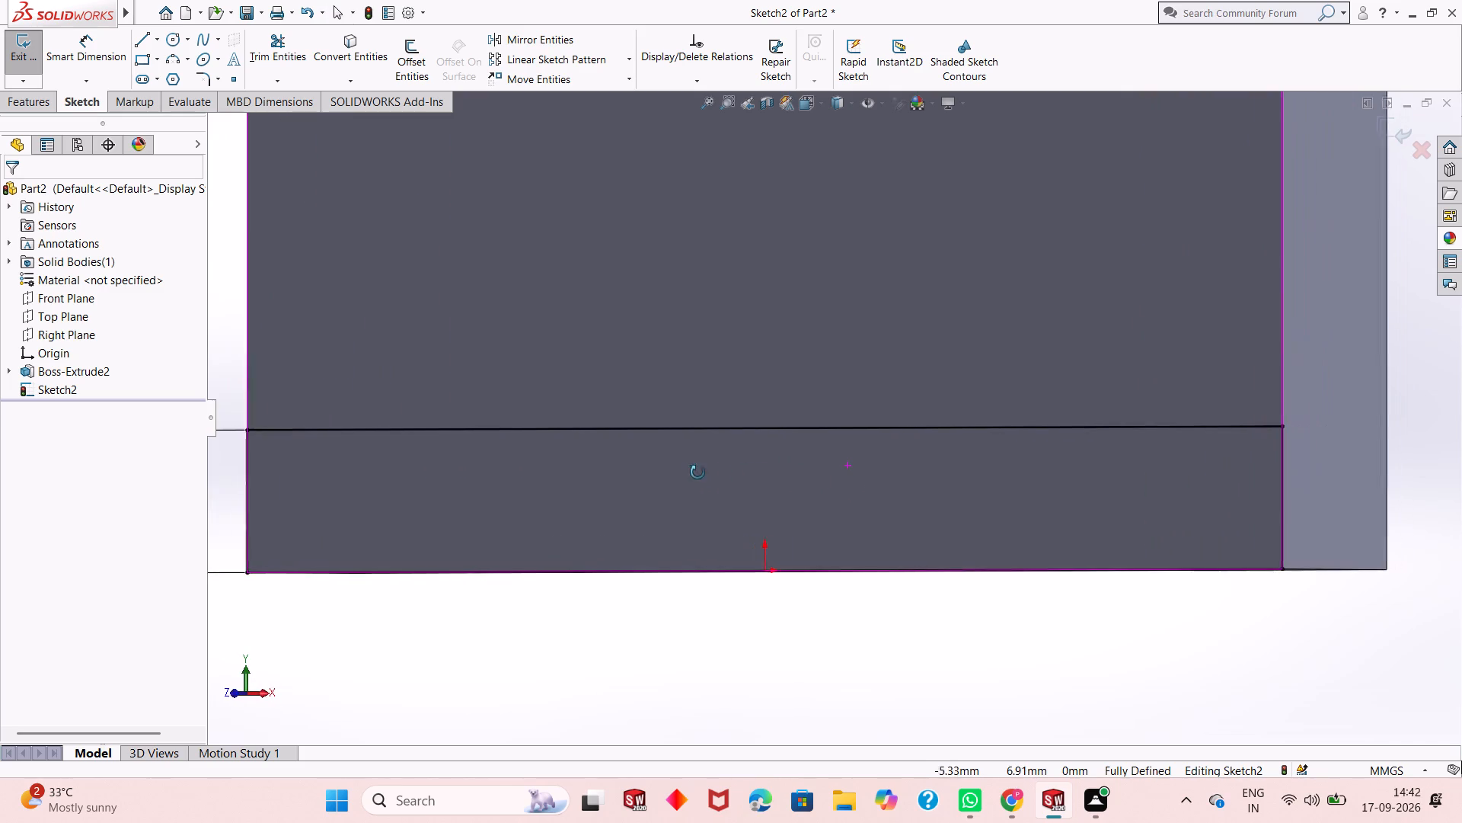
{"action": "middle_click_drag", "start_coordinate": [697, 472], "coordinate": [885, 466]}
{"action": "scroll", "coordinate": [834, 482], "scroll_direction": "up", "scroll_amount": 1}
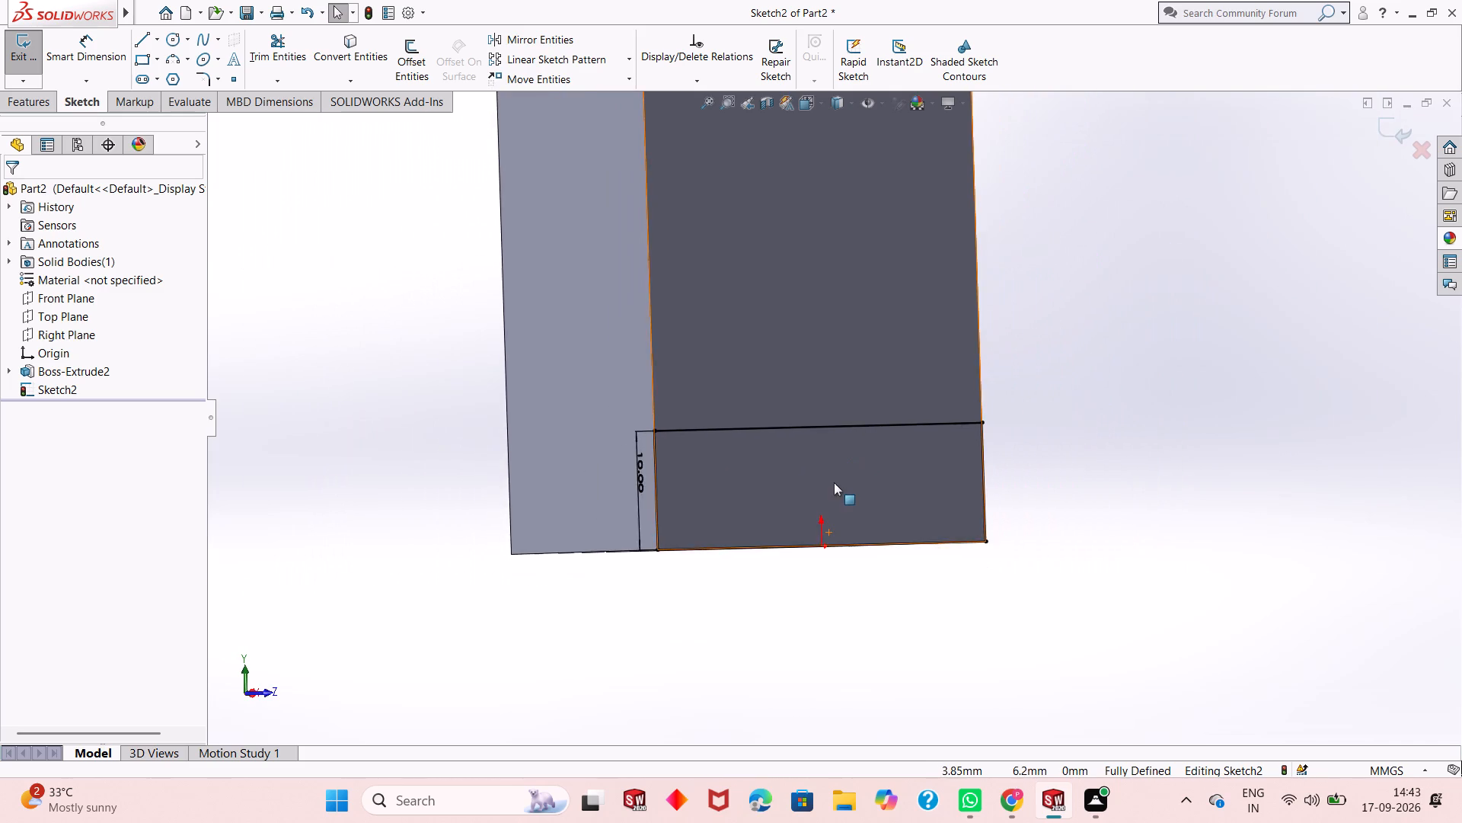
{"action": "scroll", "coordinate": [834, 482], "scroll_direction": "up", "scroll_amount": 1}
{"action": "middle_click_drag", "start_coordinate": [834, 482], "coordinate": [806, 504]}
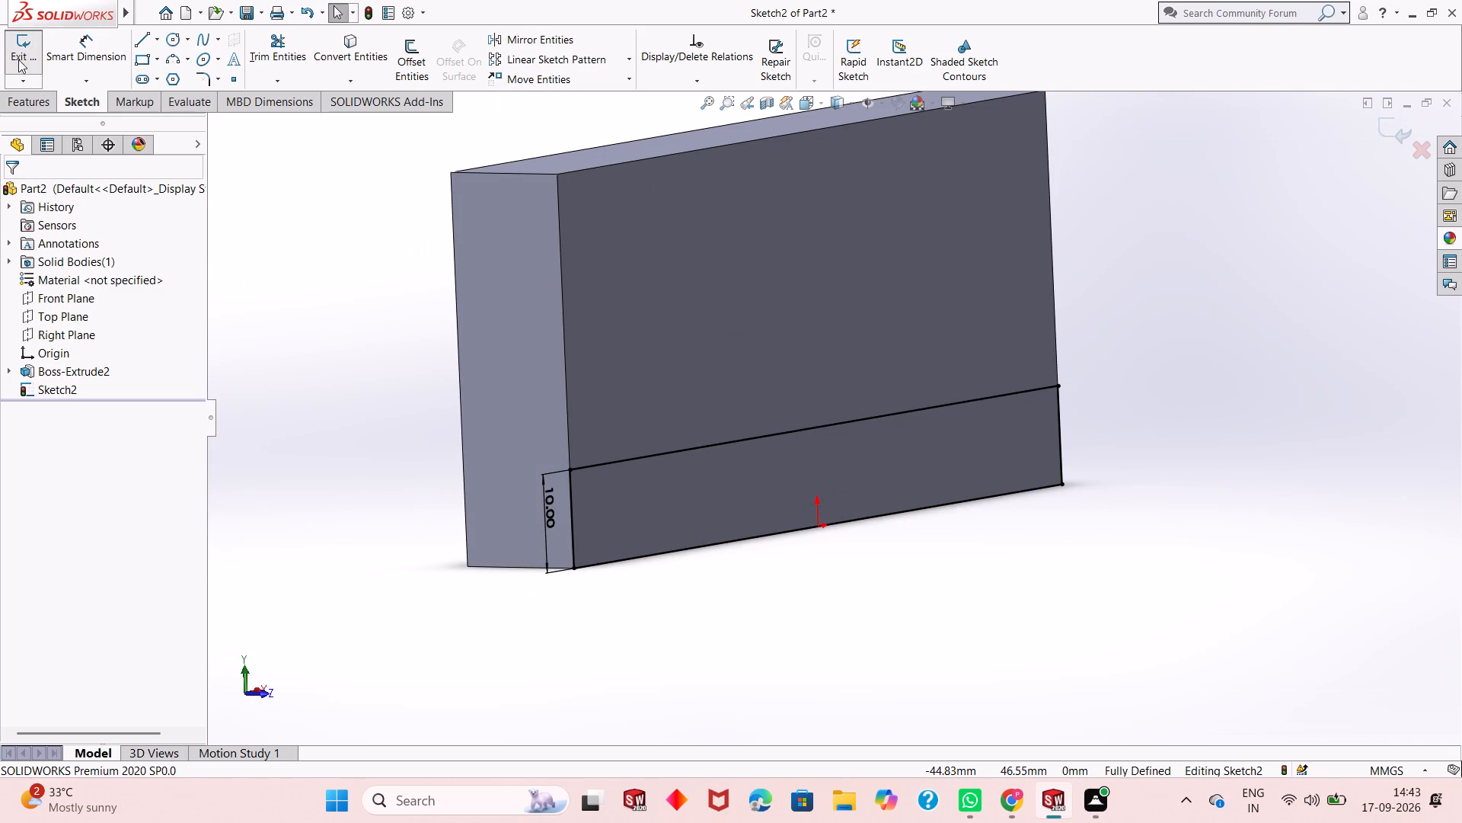
Extrude the 10 mm high rectangle outward from the block's front face as a merged boss, Blind, 40 mm from the sketch plane.
{"action": "left_click", "coordinate": [40, 101]}
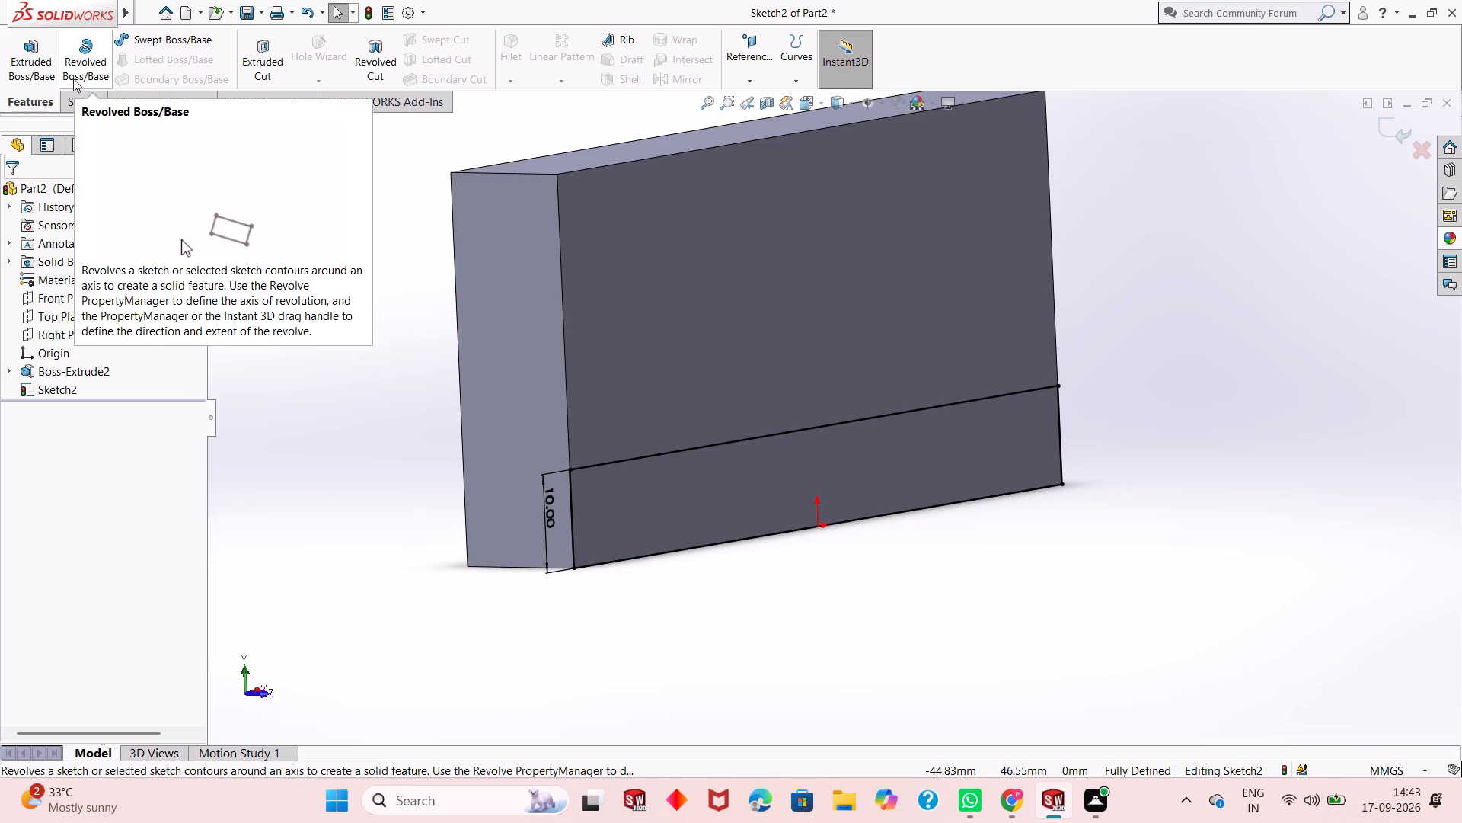
{"action": "left_click", "coordinate": [49, 75]}
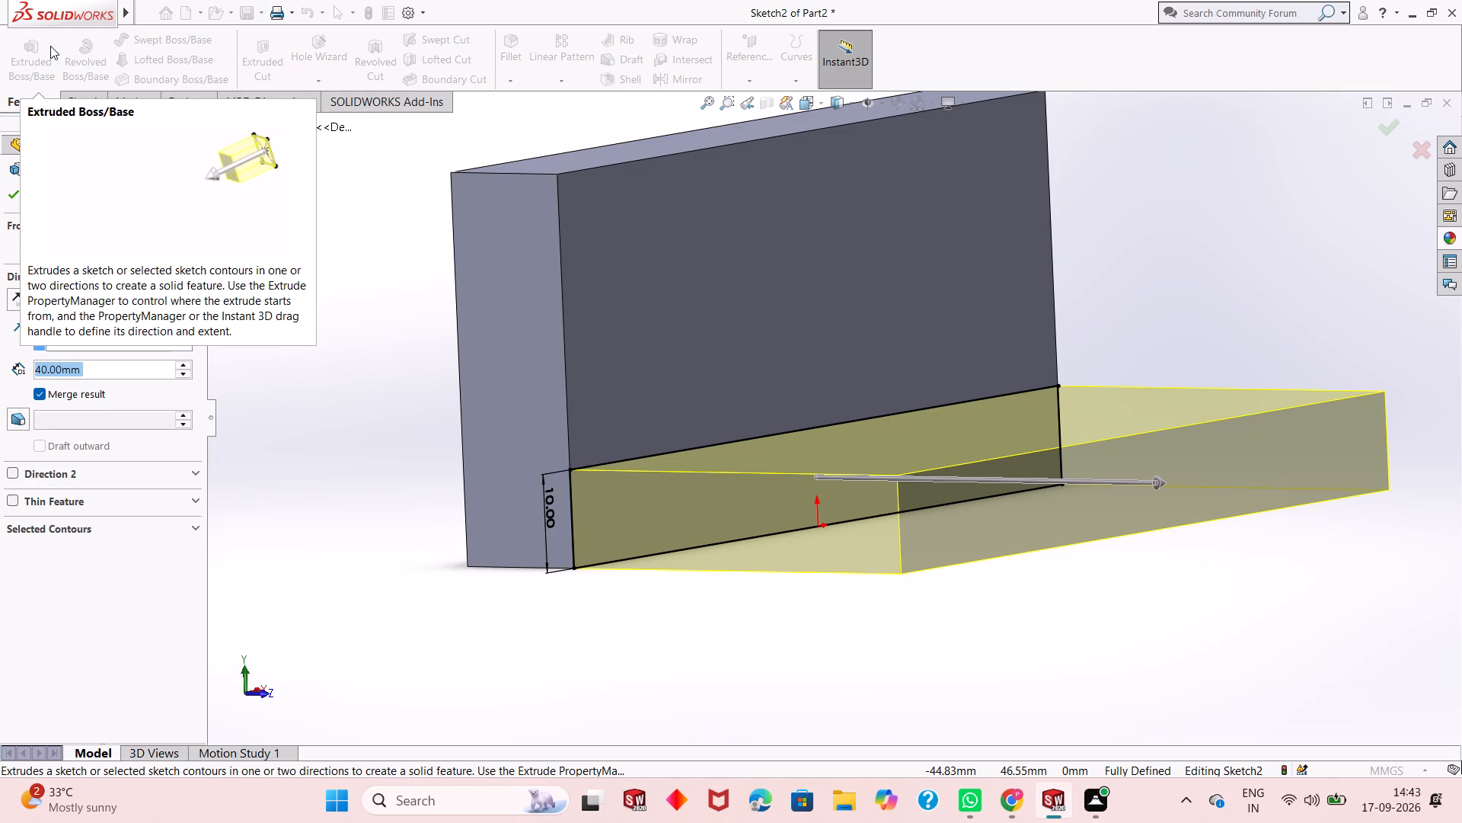
{"action": "scroll", "coordinate": [50, 46], "scroll_direction": "down", "scroll_amount": 3}
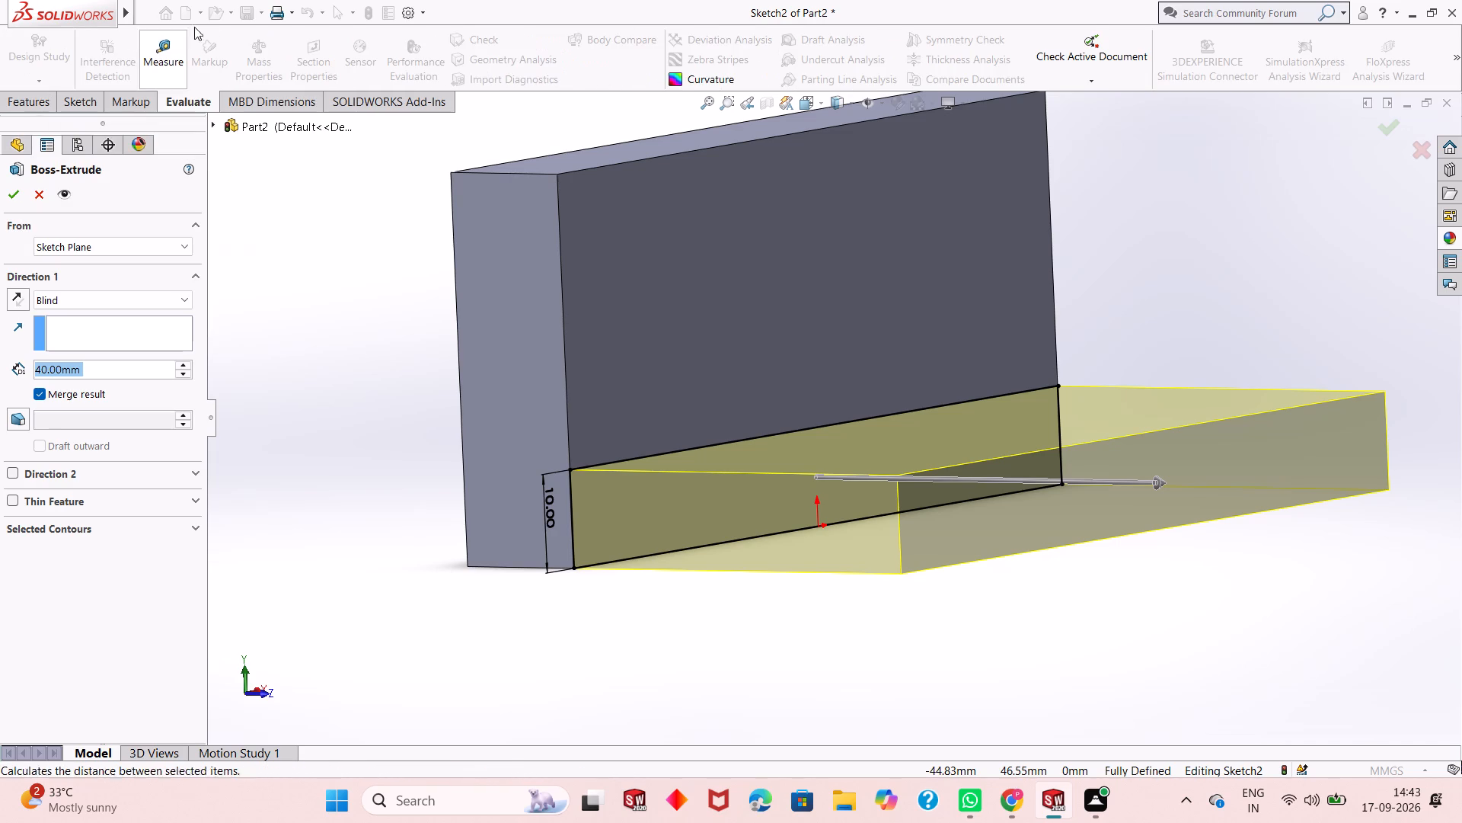
{"action": "scroll", "coordinate": [627, 354], "scroll_direction": "down", "scroll_amount": 4}
{"action": "scroll", "coordinate": [653, 354], "scroll_direction": "up", "scroll_amount": 3}
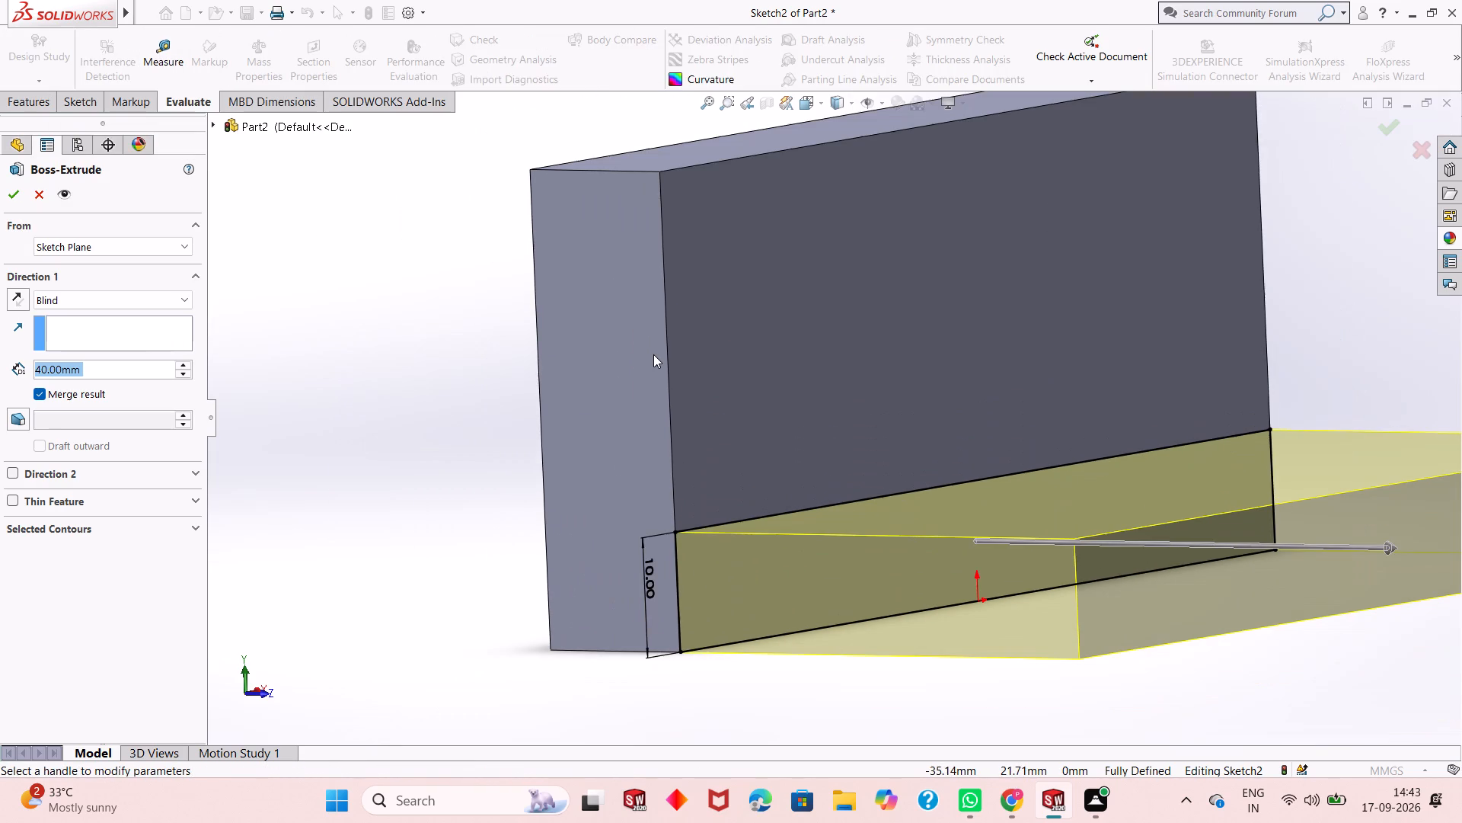
{"action": "scroll", "coordinate": [653, 354], "scroll_direction": "up", "scroll_amount": 1}
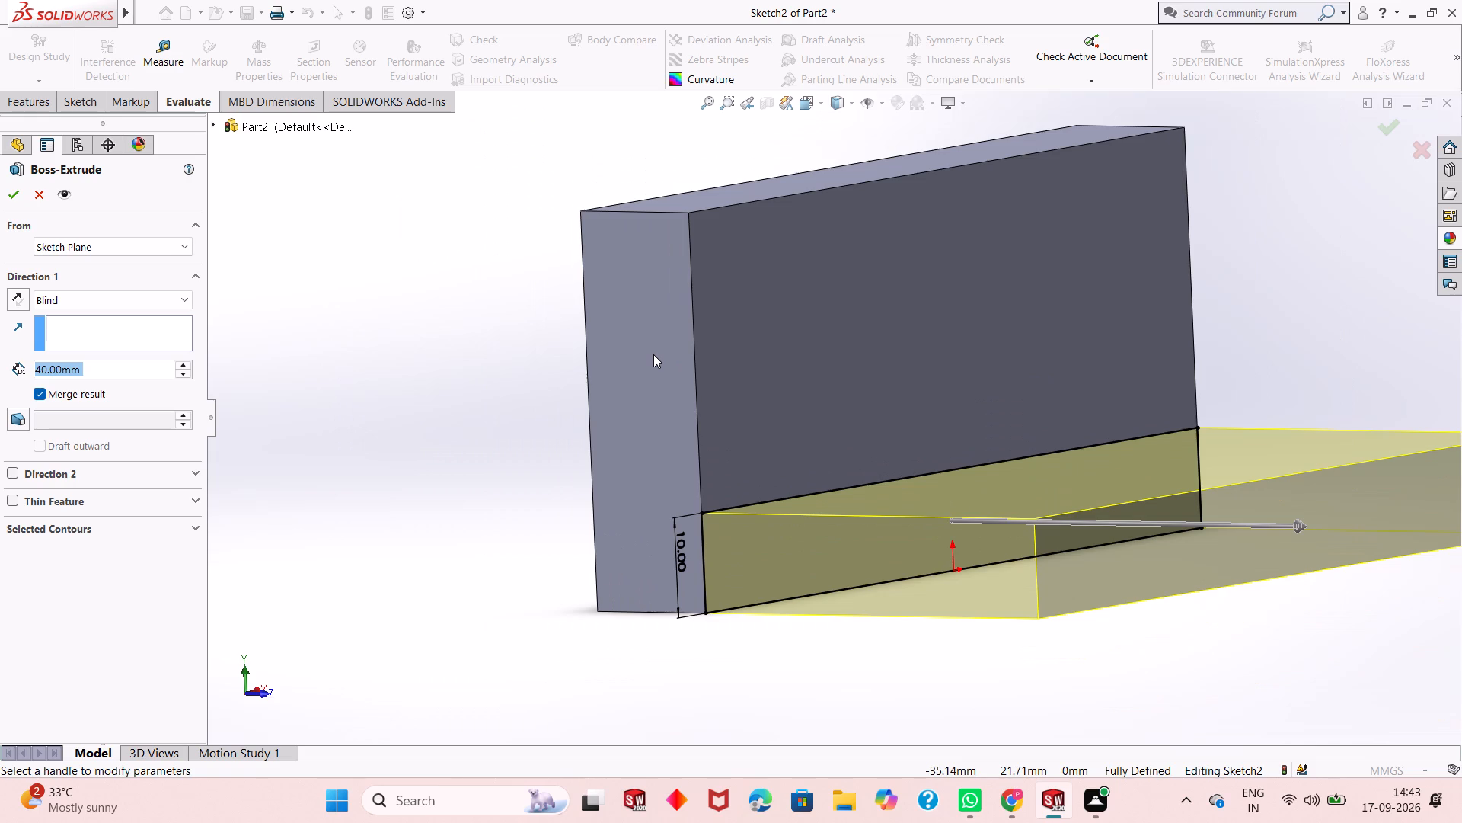
{"action": "scroll", "coordinate": [653, 354], "scroll_direction": "up", "scroll_amount": 1}
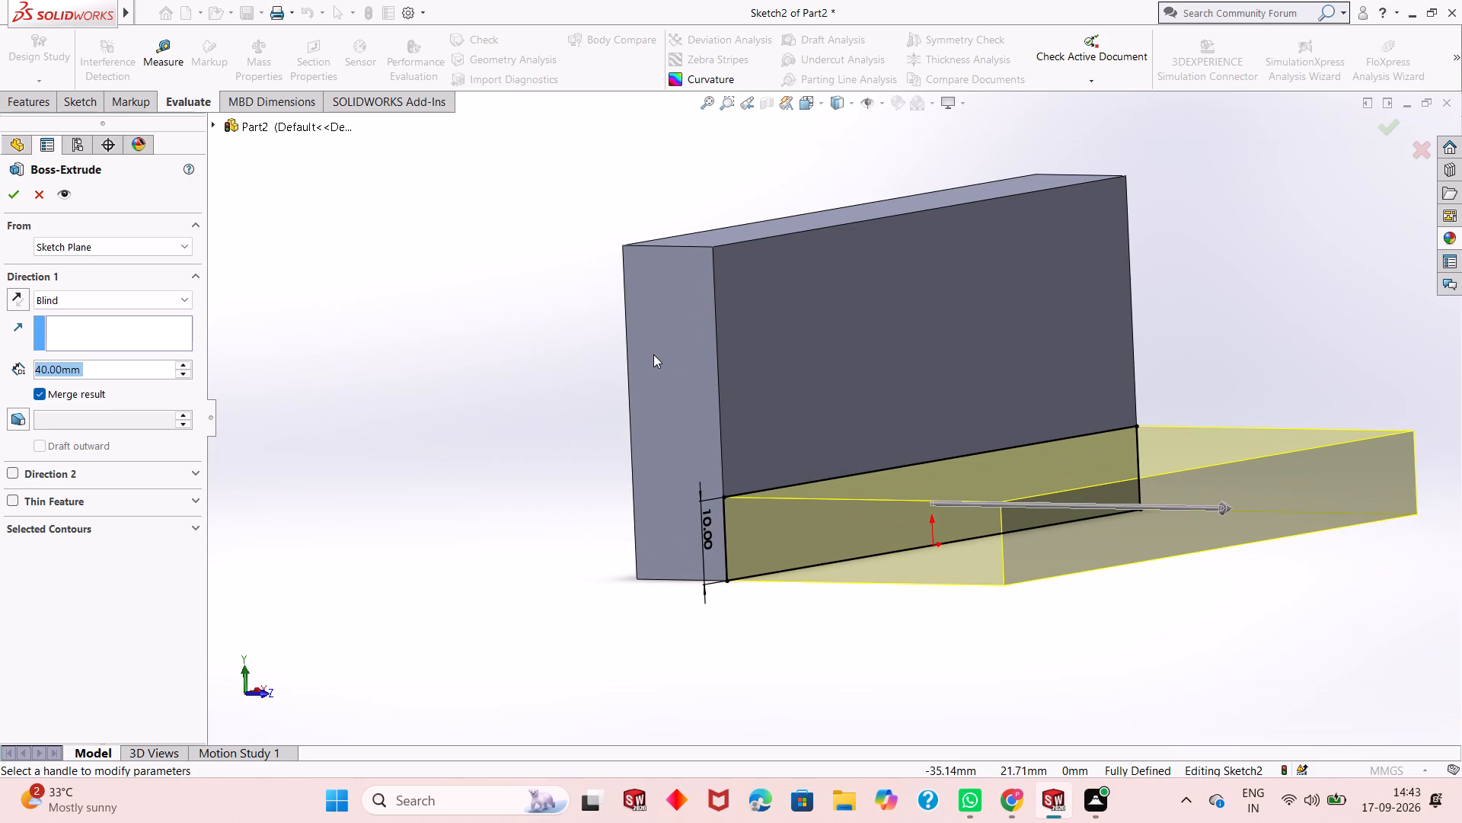
{"action": "scroll", "coordinate": [653, 354], "scroll_direction": "down", "scroll_amount": 1}
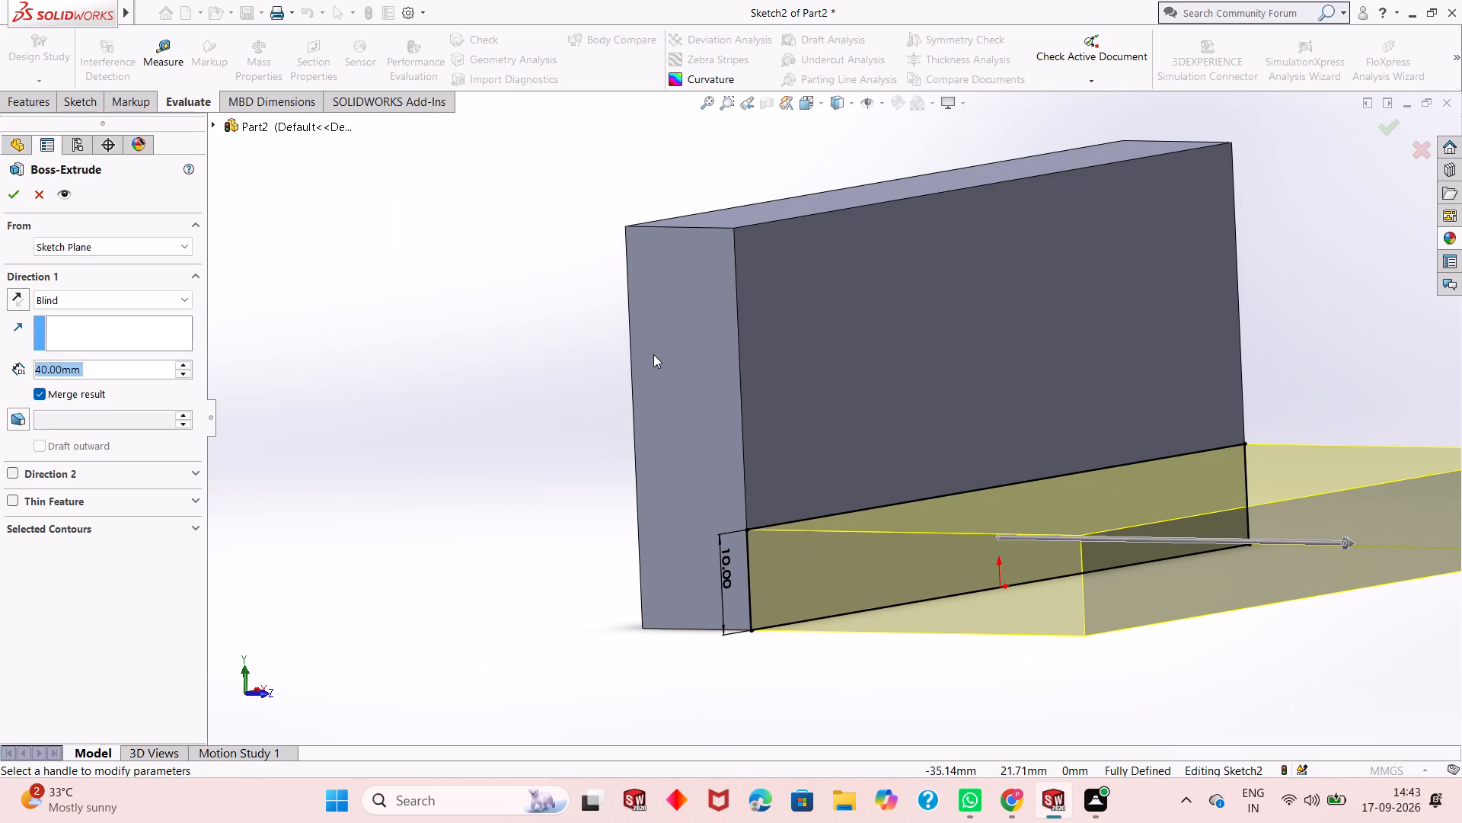
{"action": "scroll", "coordinate": [653, 354], "scroll_direction": "down", "scroll_amount": 1}
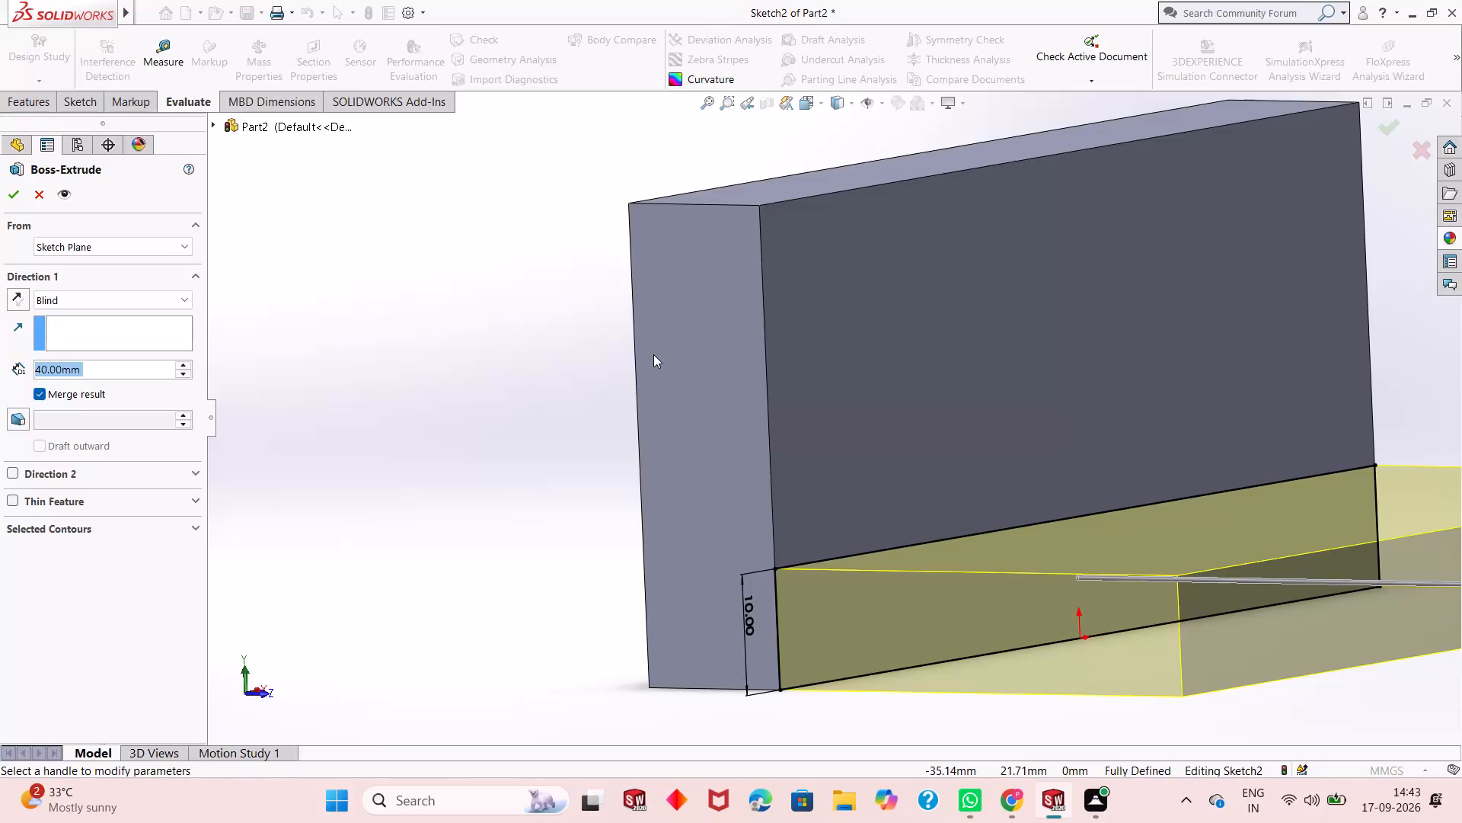
{"action": "scroll", "coordinate": [653, 354], "scroll_direction": "up", "scroll_amount": 1}
{"action": "scroll", "coordinate": [653, 354], "scroll_direction": "down", "scroll_amount": 1}
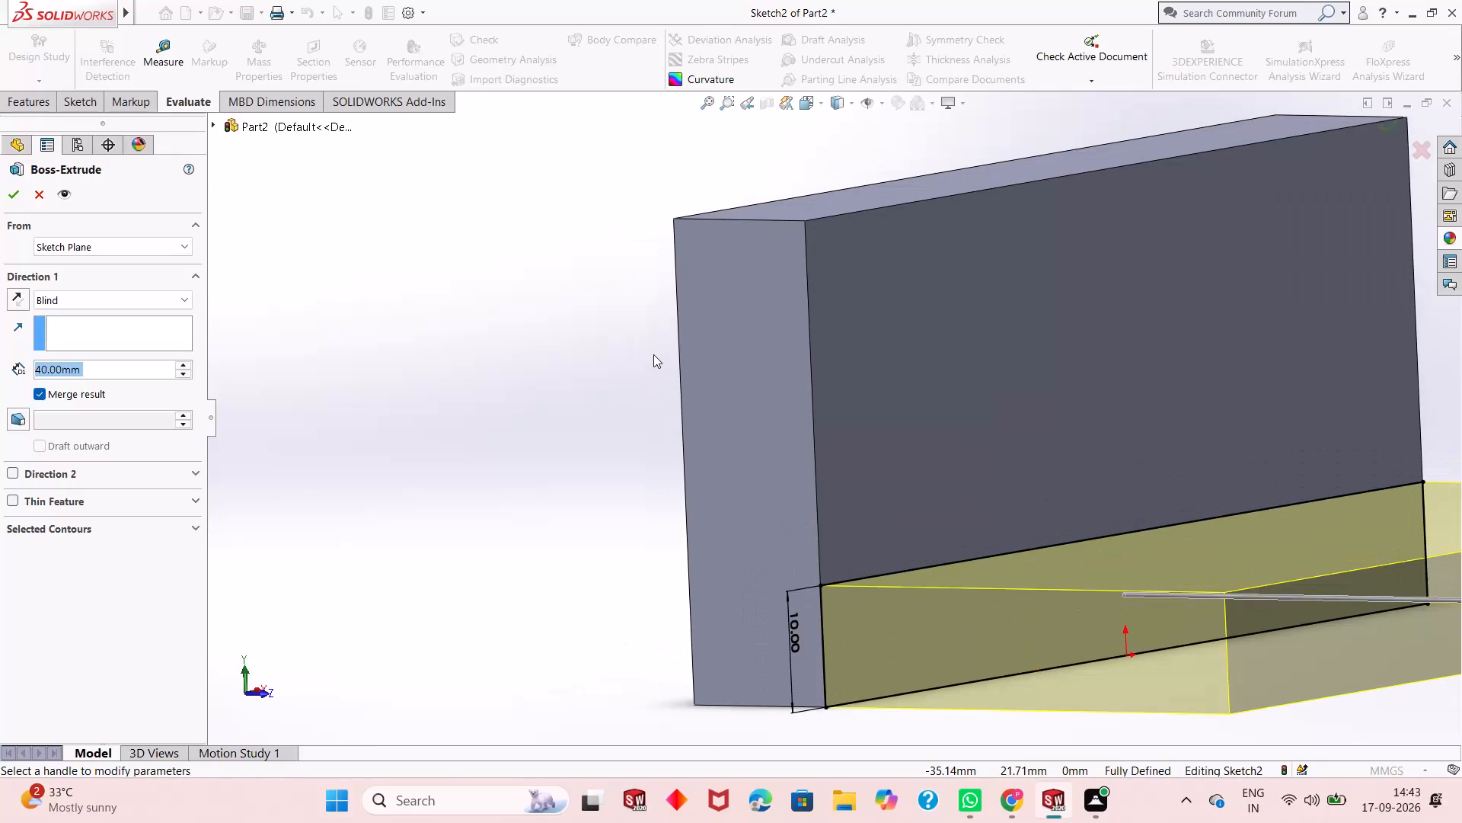
{"action": "scroll", "coordinate": [653, 354], "scroll_direction": "down", "scroll_amount": 1}
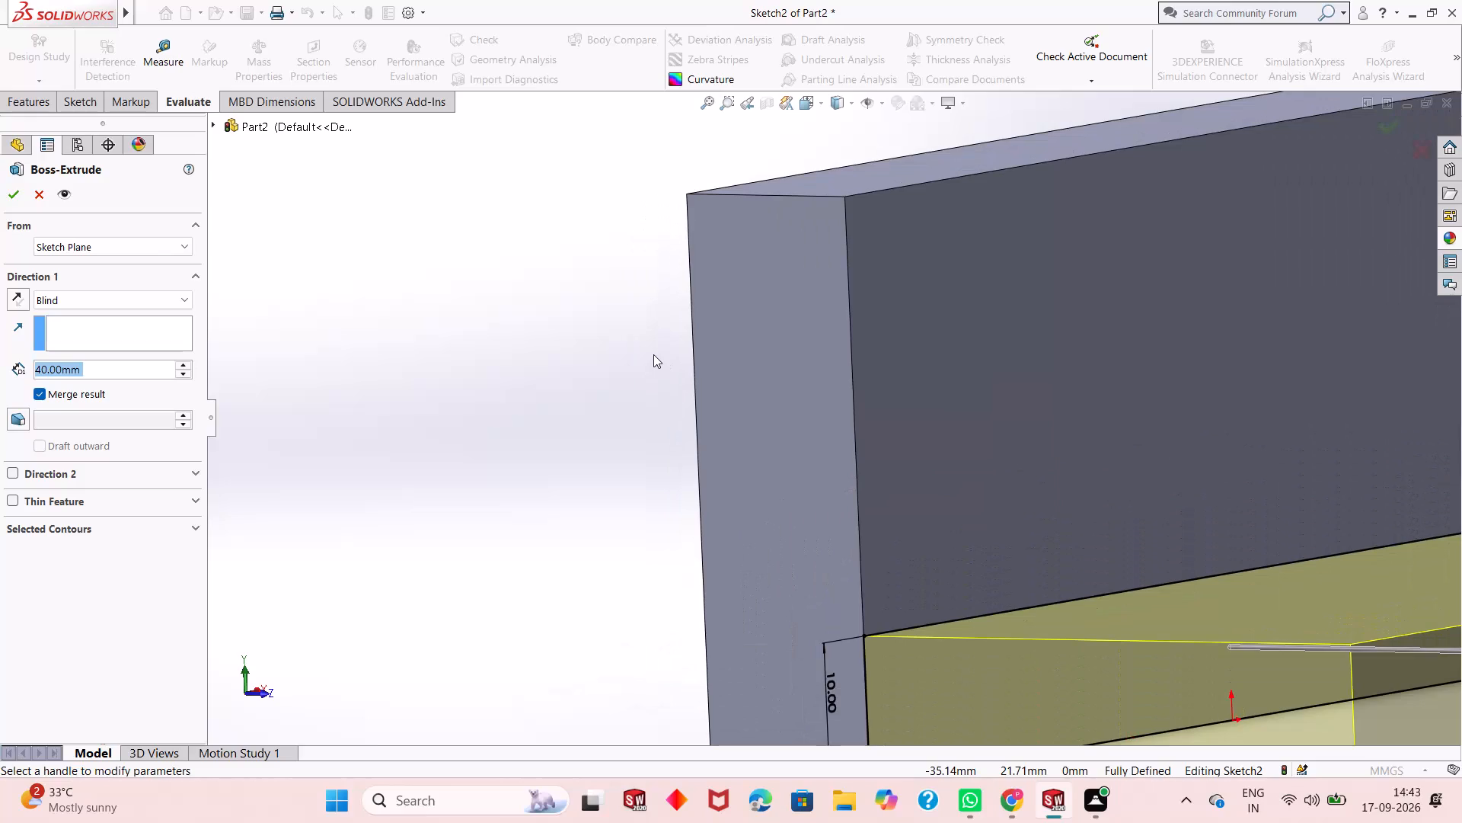
{"action": "scroll", "coordinate": [653, 354], "scroll_direction": "down", "scroll_amount": 1}
{"action": "scroll", "coordinate": [653, 354], "scroll_direction": "up", "scroll_amount": 1}
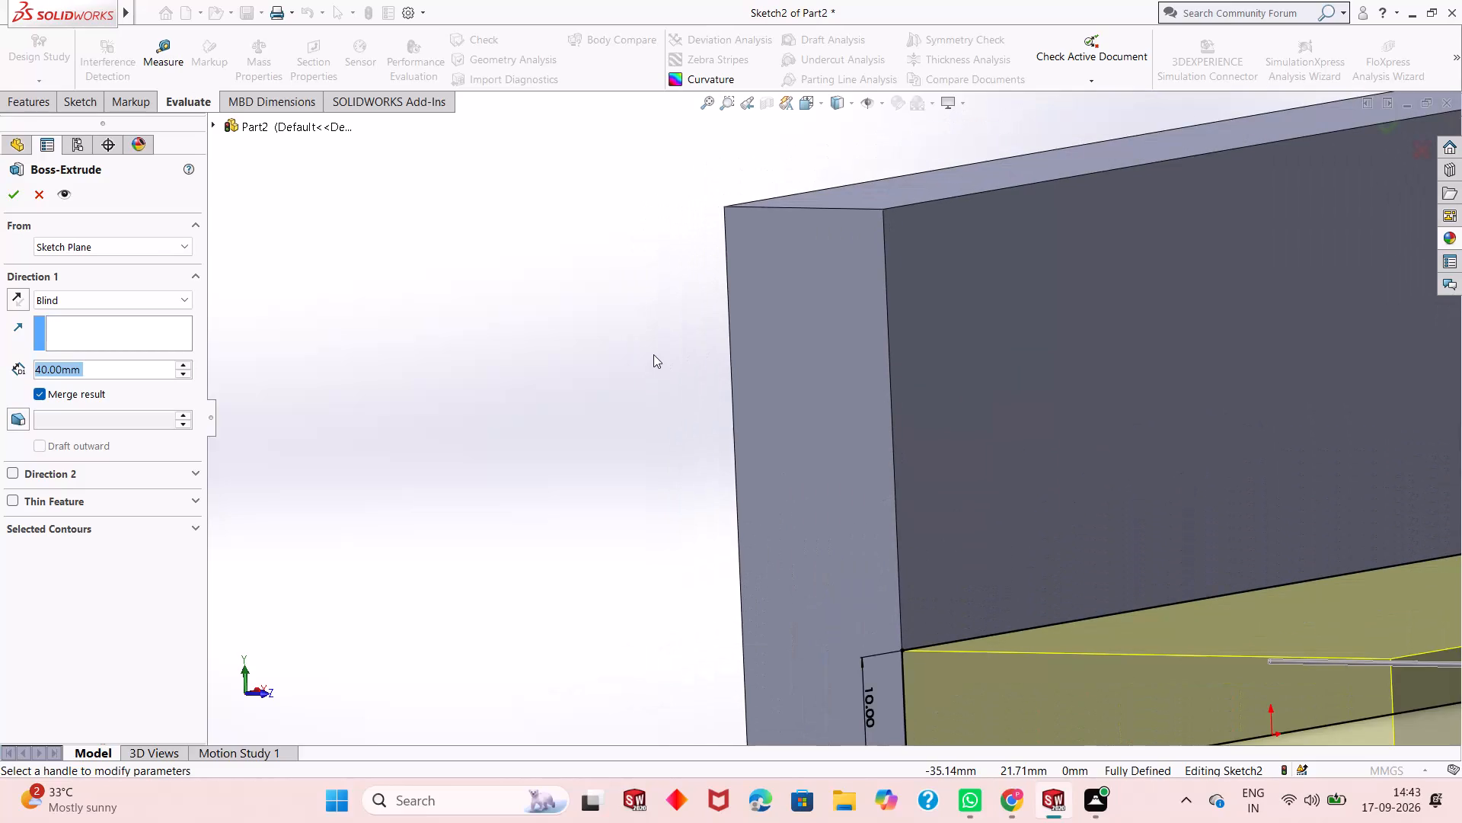
{"action": "scroll", "coordinate": [653, 354], "scroll_direction": "up", "scroll_amount": 1}
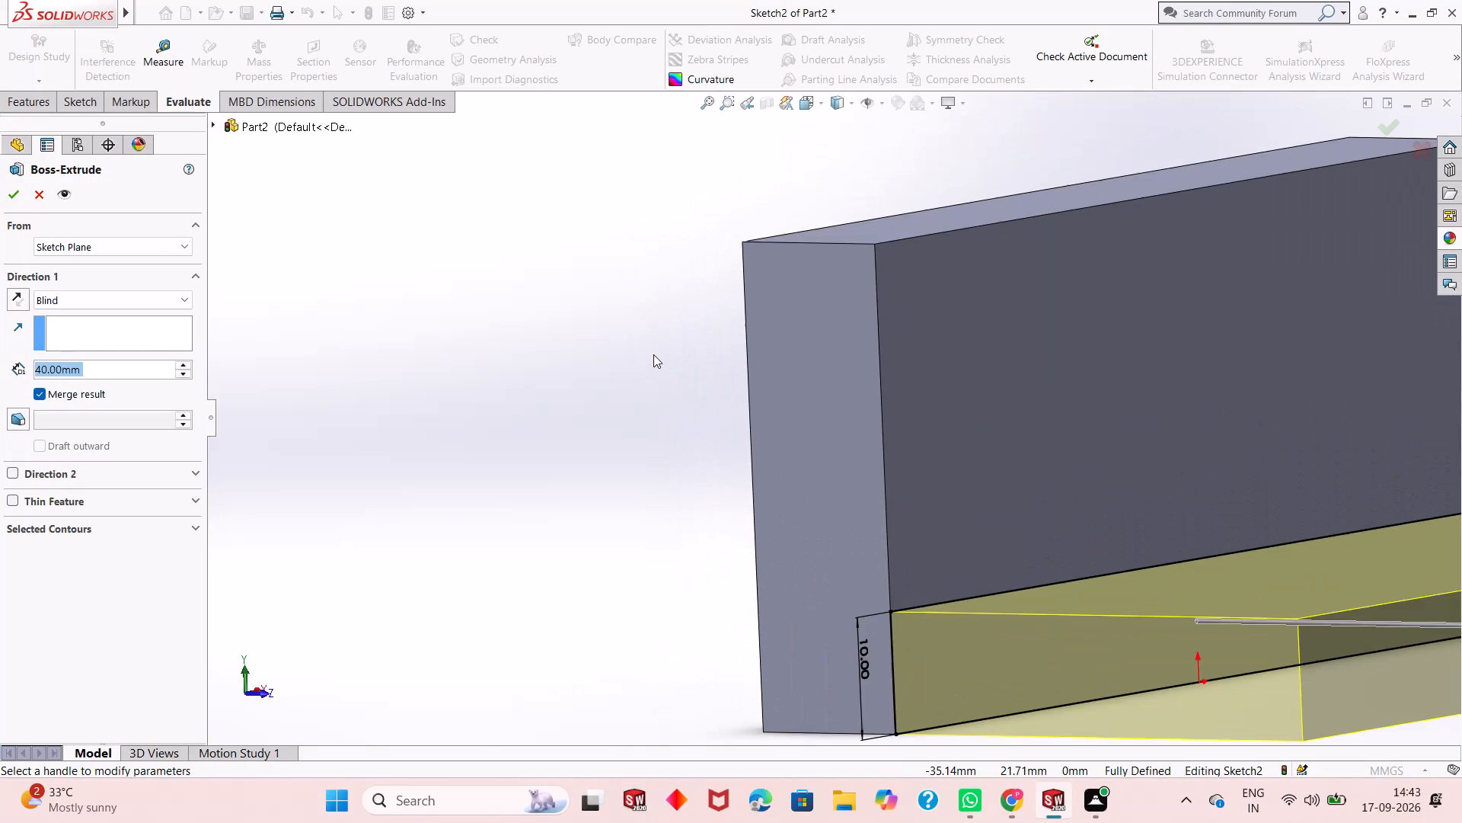
{"action": "scroll", "coordinate": [653, 354], "scroll_direction": "up", "scroll_amount": 1}
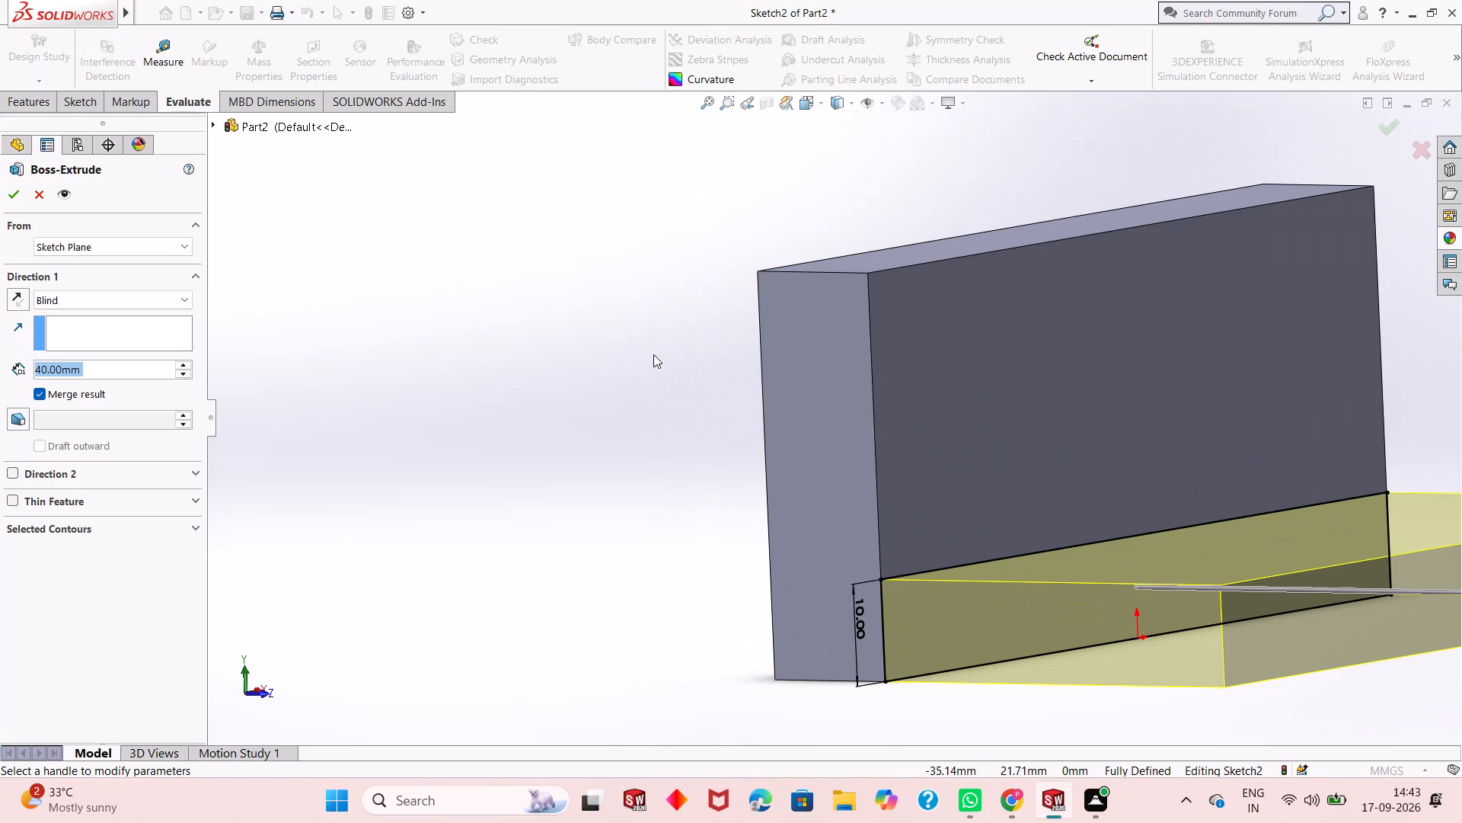
{"action": "scroll", "coordinate": [653, 354], "scroll_direction": "down", "scroll_amount": 1}
{"action": "scroll", "coordinate": [653, 354], "scroll_direction": "up", "scroll_amount": 1}
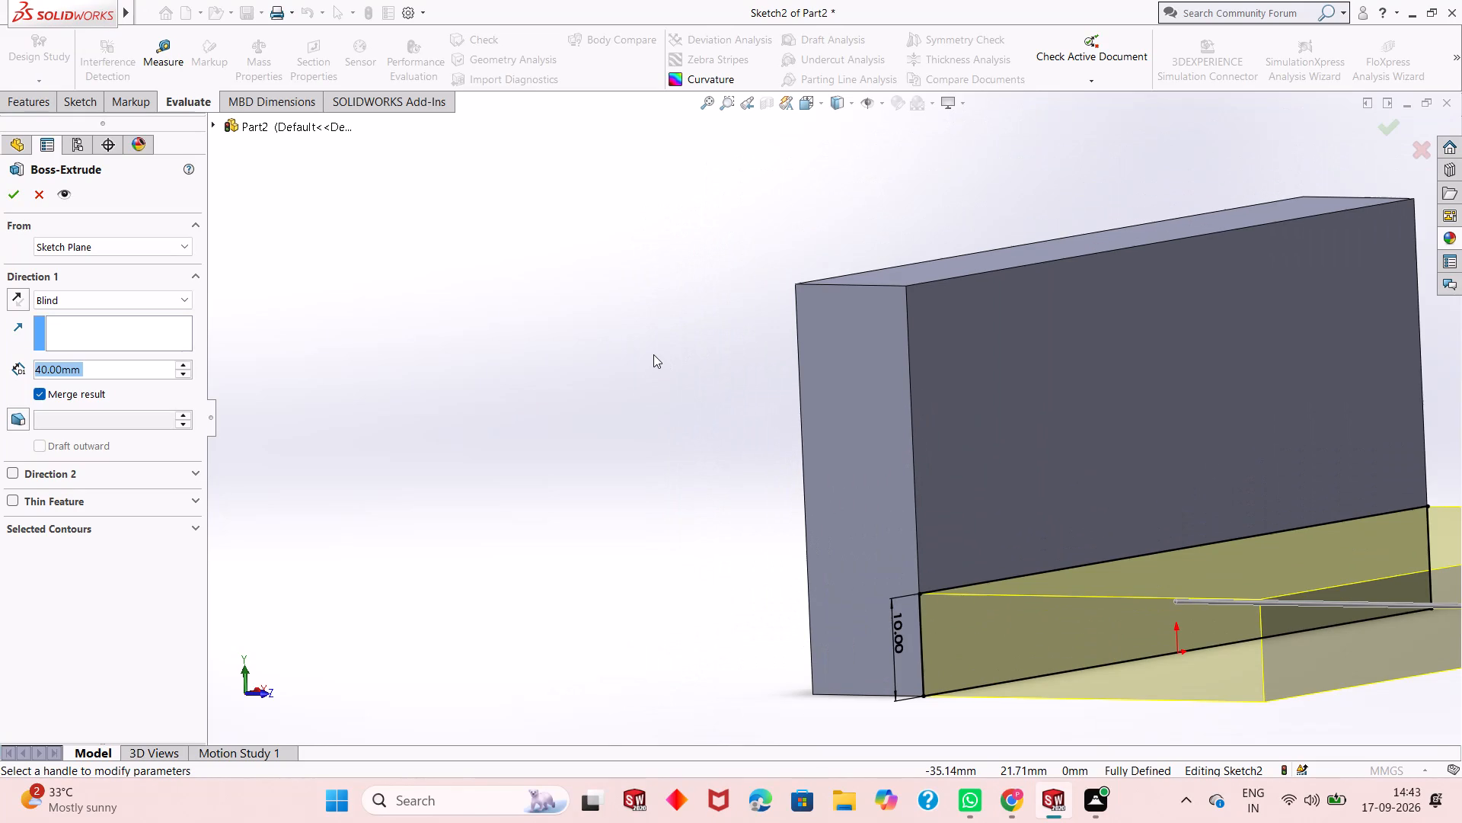
{"action": "scroll", "coordinate": [653, 354], "scroll_direction": "up", "scroll_amount": 1}
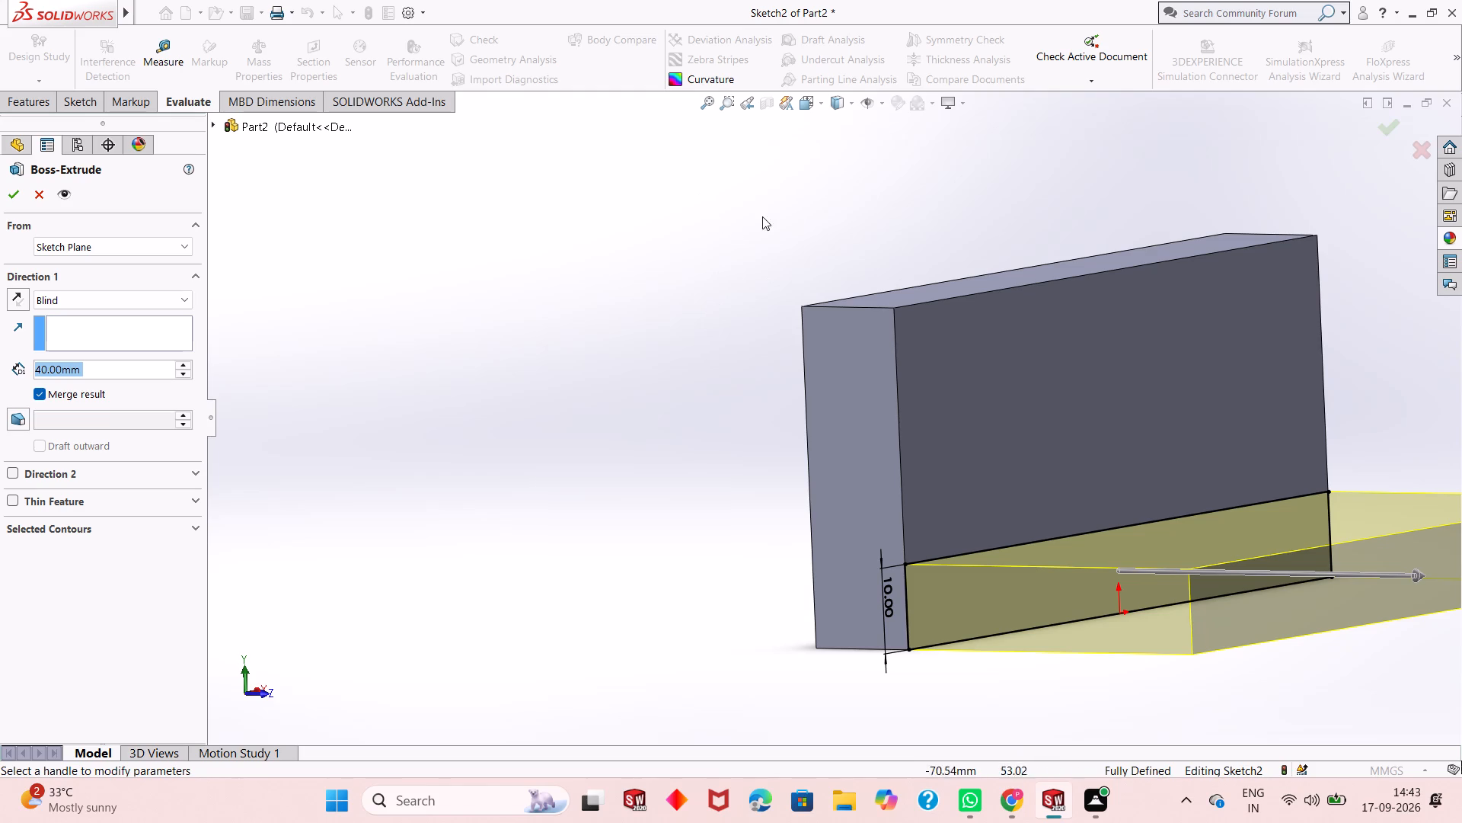
{"action": "scroll", "coordinate": [772, 235], "scroll_direction": "up", "scroll_amount": 3}
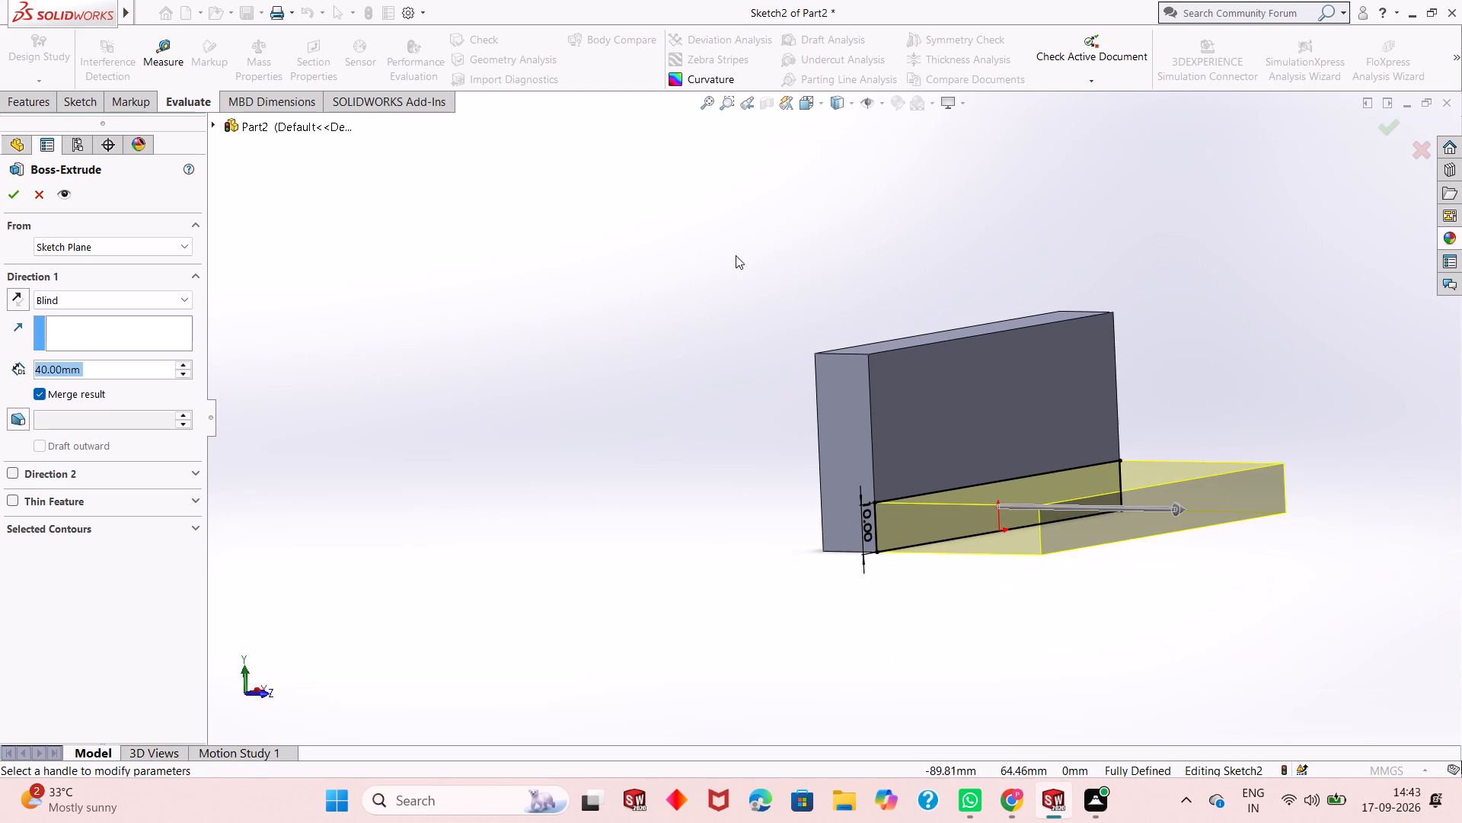
{"action": "scroll", "coordinate": [1064, 403], "scroll_direction": "down", "scroll_amount": 2}
{"action": "middle_click_drag", "start_coordinate": [907, 417], "coordinate": [928, 459]}
{"action": "scroll", "coordinate": [907, 435], "scroll_direction": "up", "scroll_amount": 4}
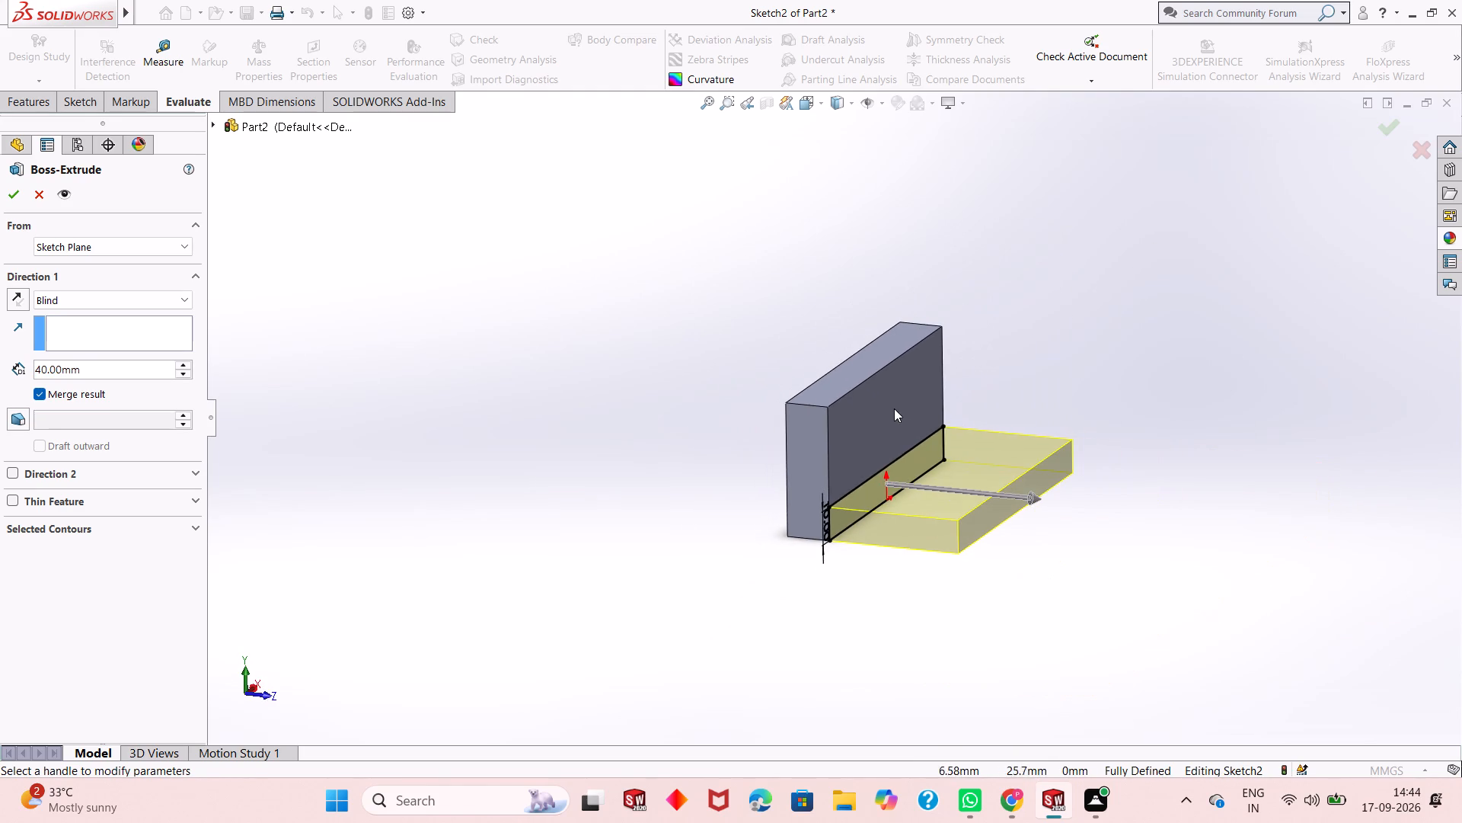
{"action": "scroll", "coordinate": [871, 486], "scroll_direction": "up", "scroll_amount": 1}
{"action": "middle_click_drag", "start_coordinate": [871, 486], "coordinate": [826, 520]}
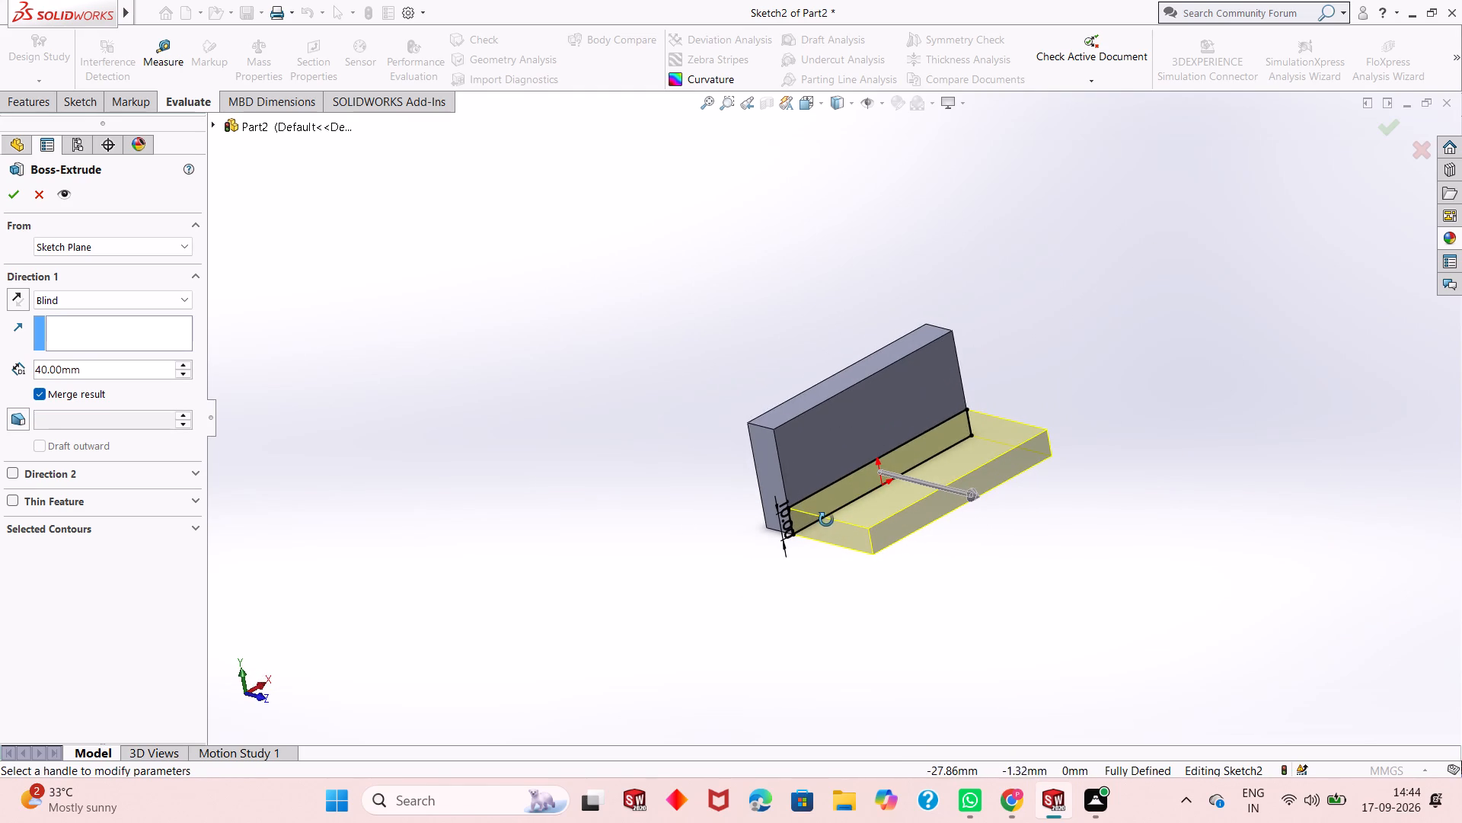
{"action": "middle_click_drag", "start_coordinate": [826, 520], "coordinate": [828, 536]}
{"action": "scroll", "coordinate": [903, 479], "scroll_direction": "down", "scroll_amount": 3}
{"action": "double_click", "coordinate": [112, 372]}
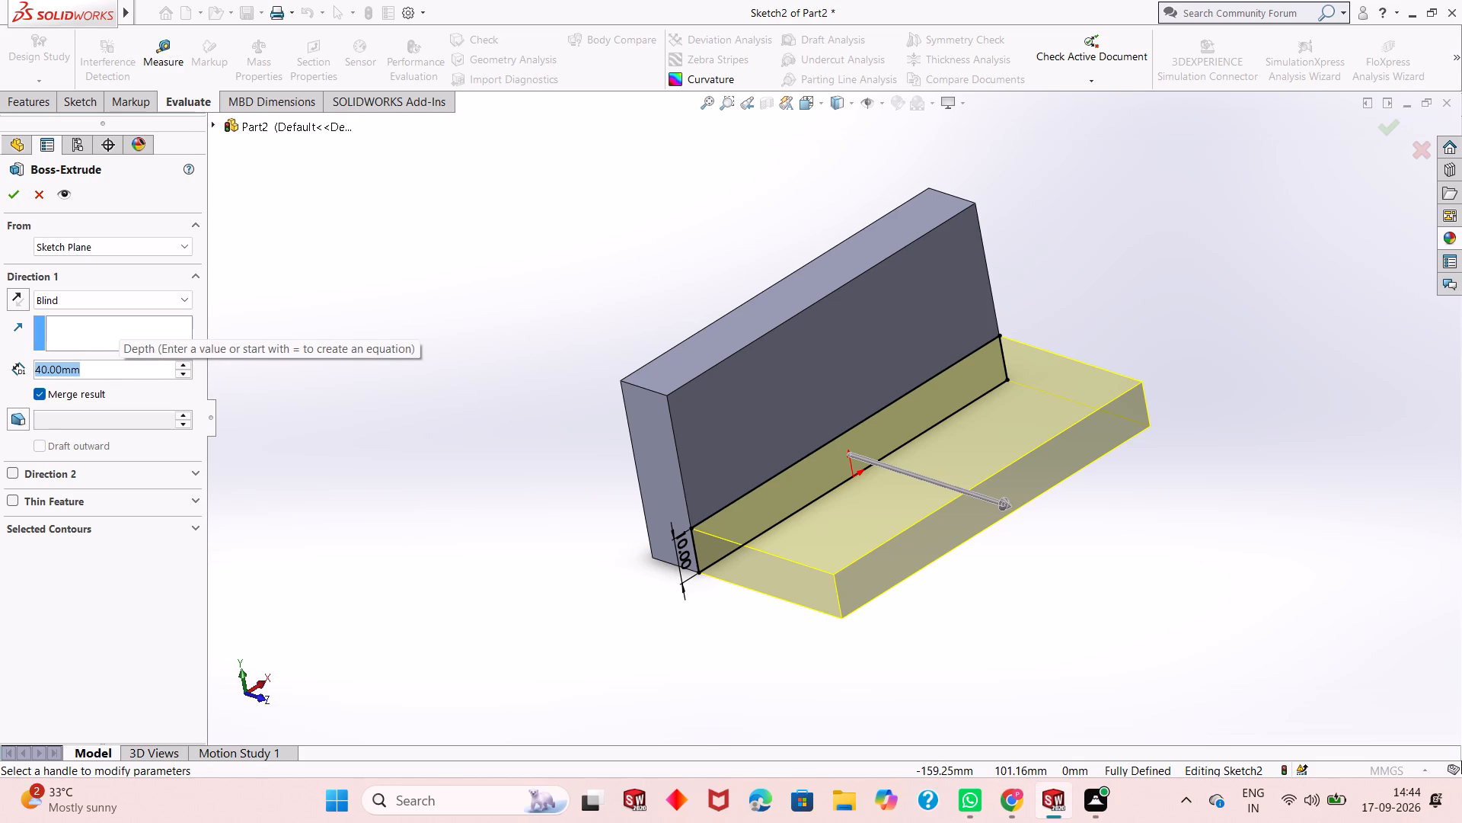
{"action": "type", "text": "40"}
{"action": "key", "text": "Return"}
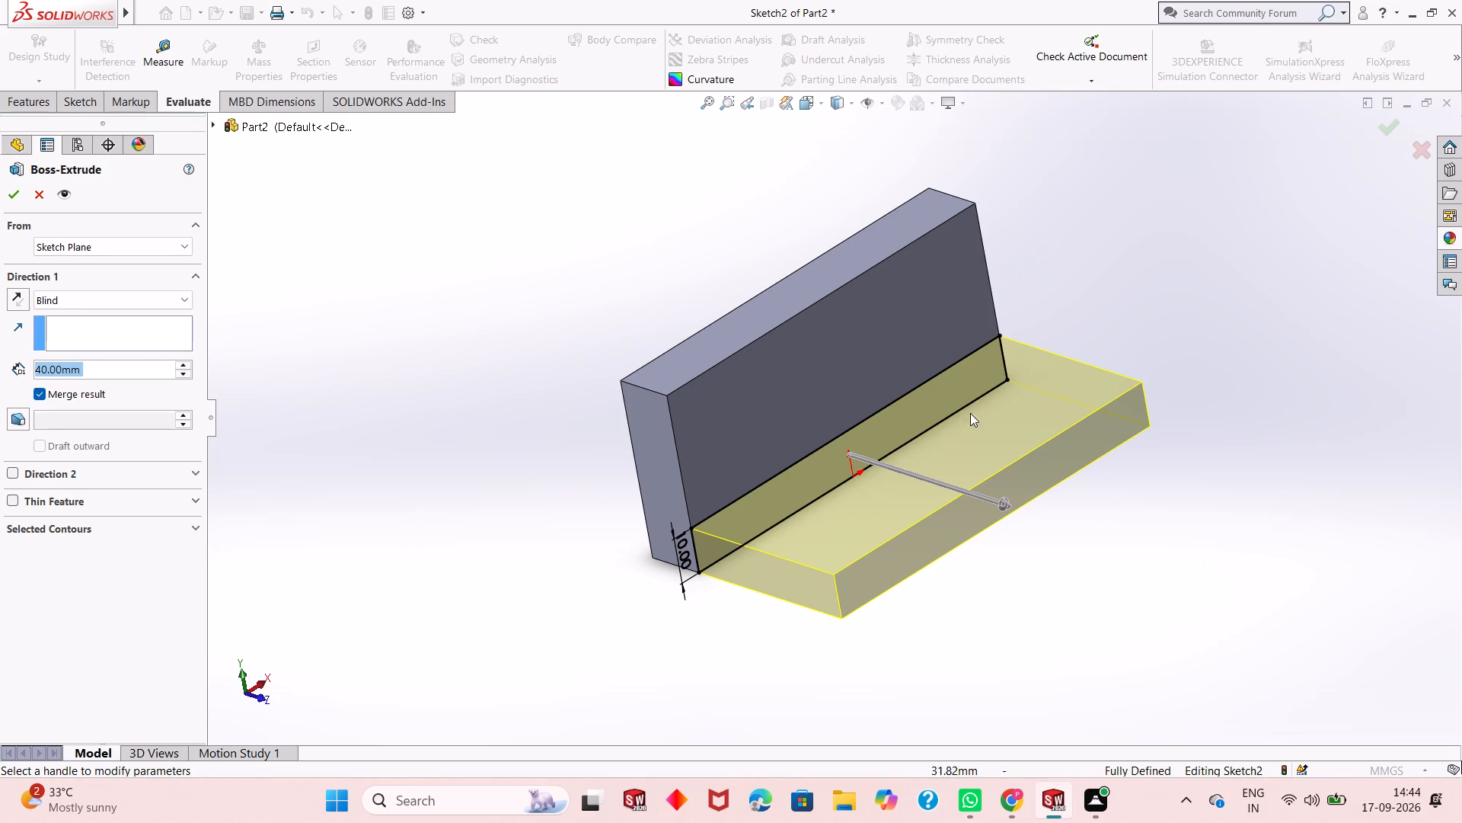
{"action": "left_click", "coordinate": [8, 187]}
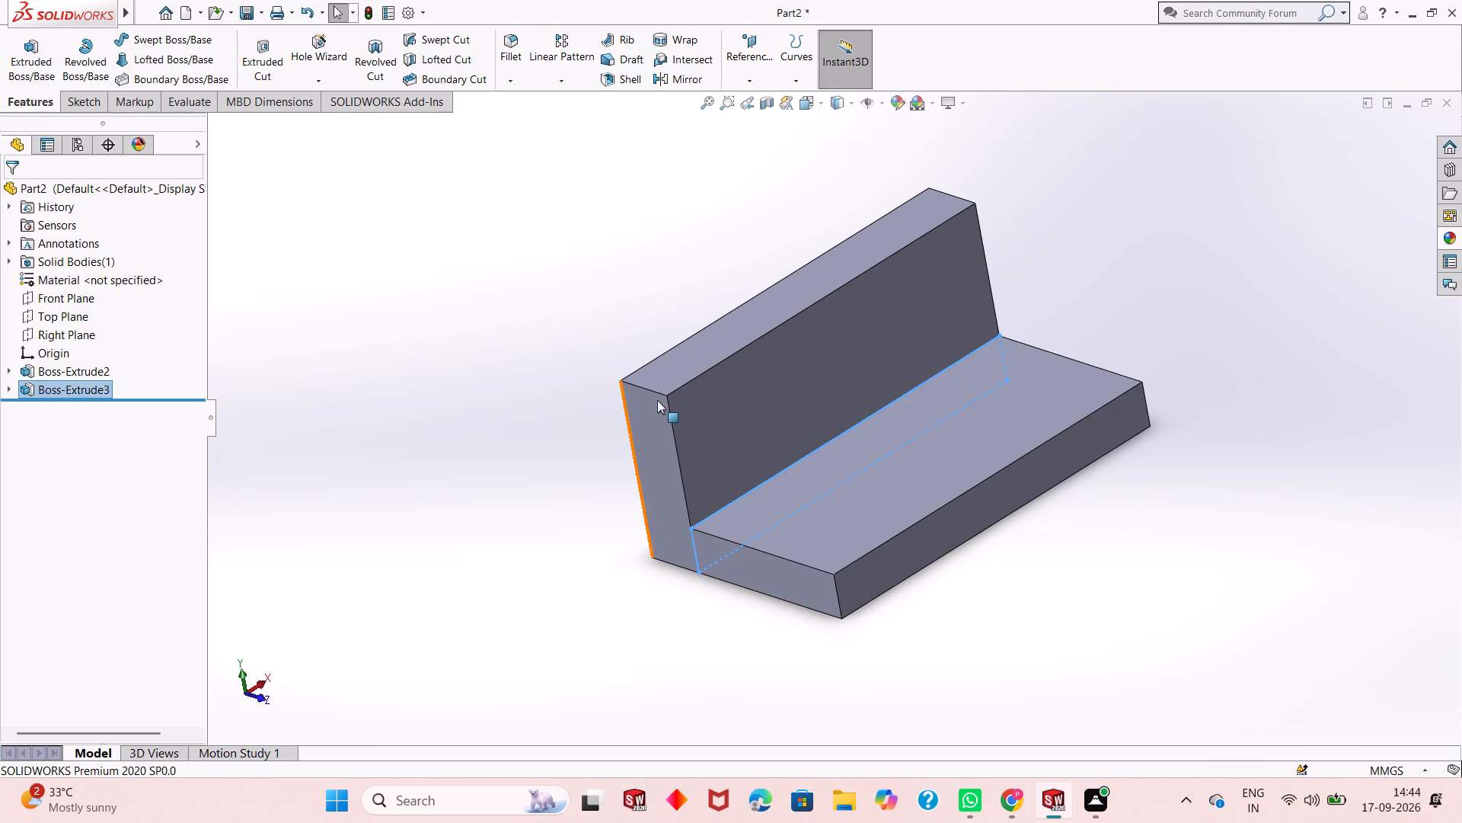
{"action": "left_click", "coordinate": [593, 389]}
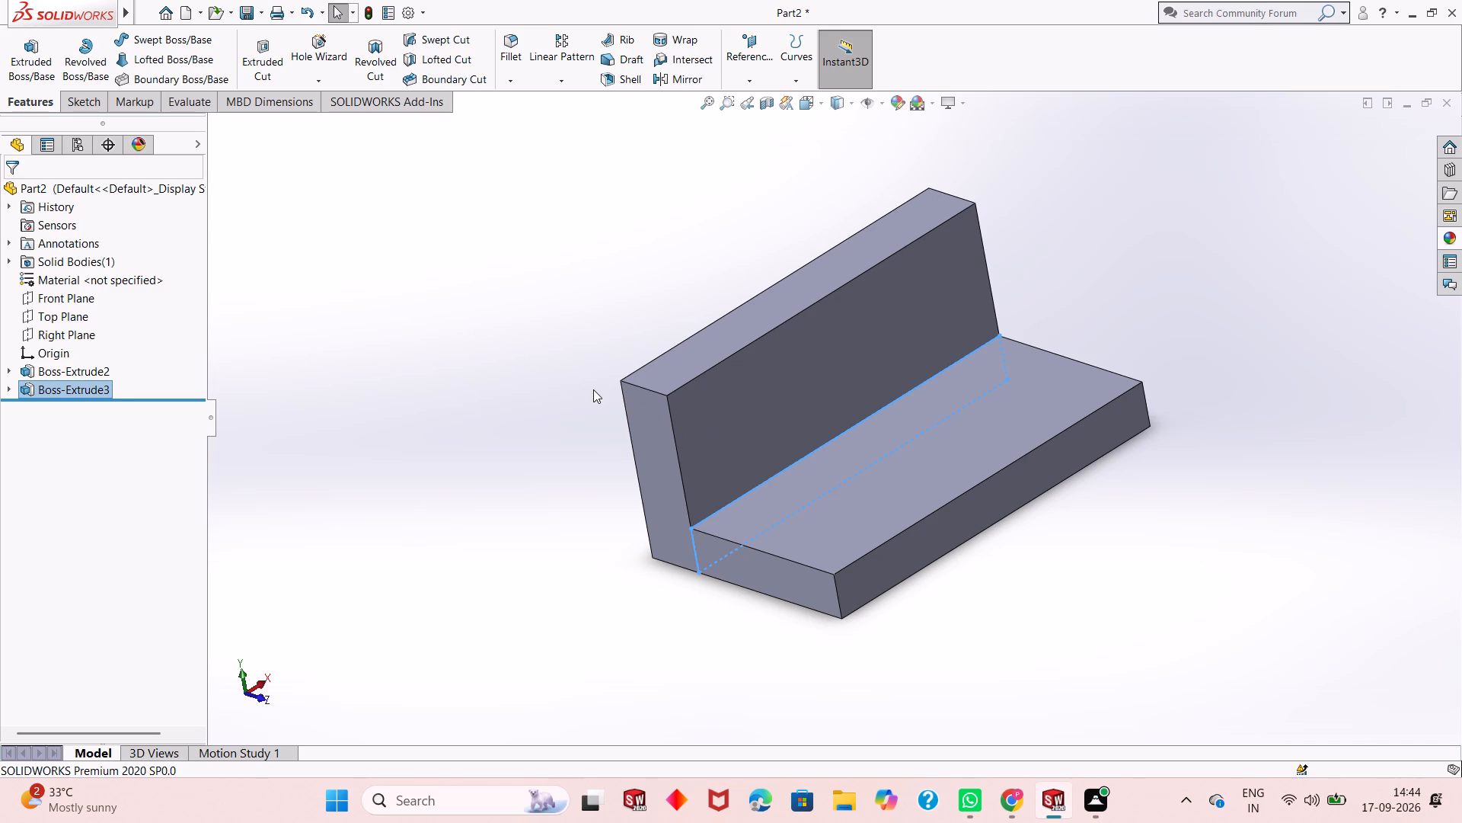
Sketch a circle of about 5.5 mm radius on the base plate's top face, near its +X end, centred at about 34.8, -26.6 mm.
{"action": "middle_click_drag", "start_coordinate": [605, 532], "coordinate": [653, 386]}
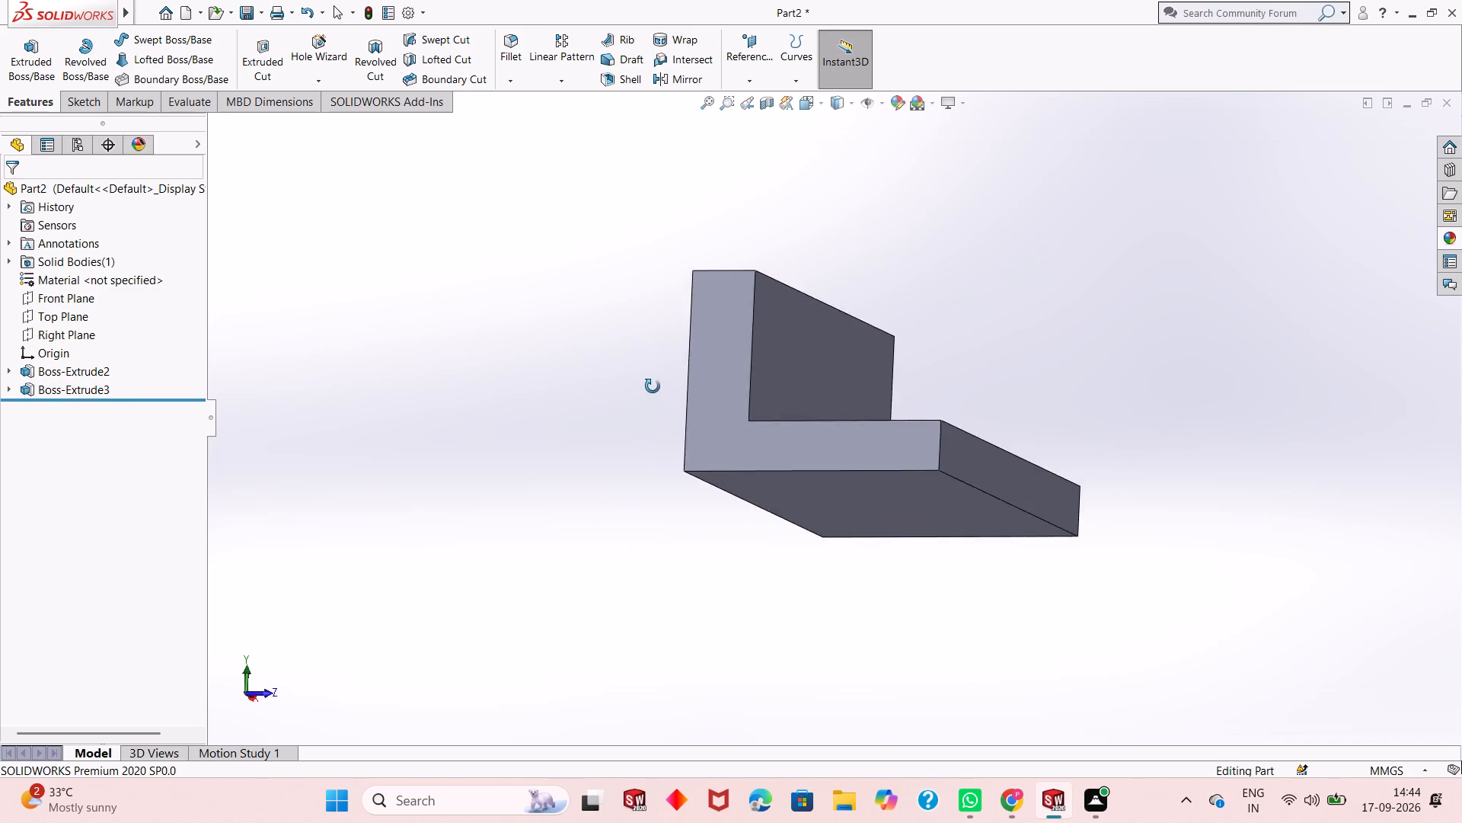
{"action": "middle_click_drag", "start_coordinate": [653, 386], "coordinate": [623, 440]}
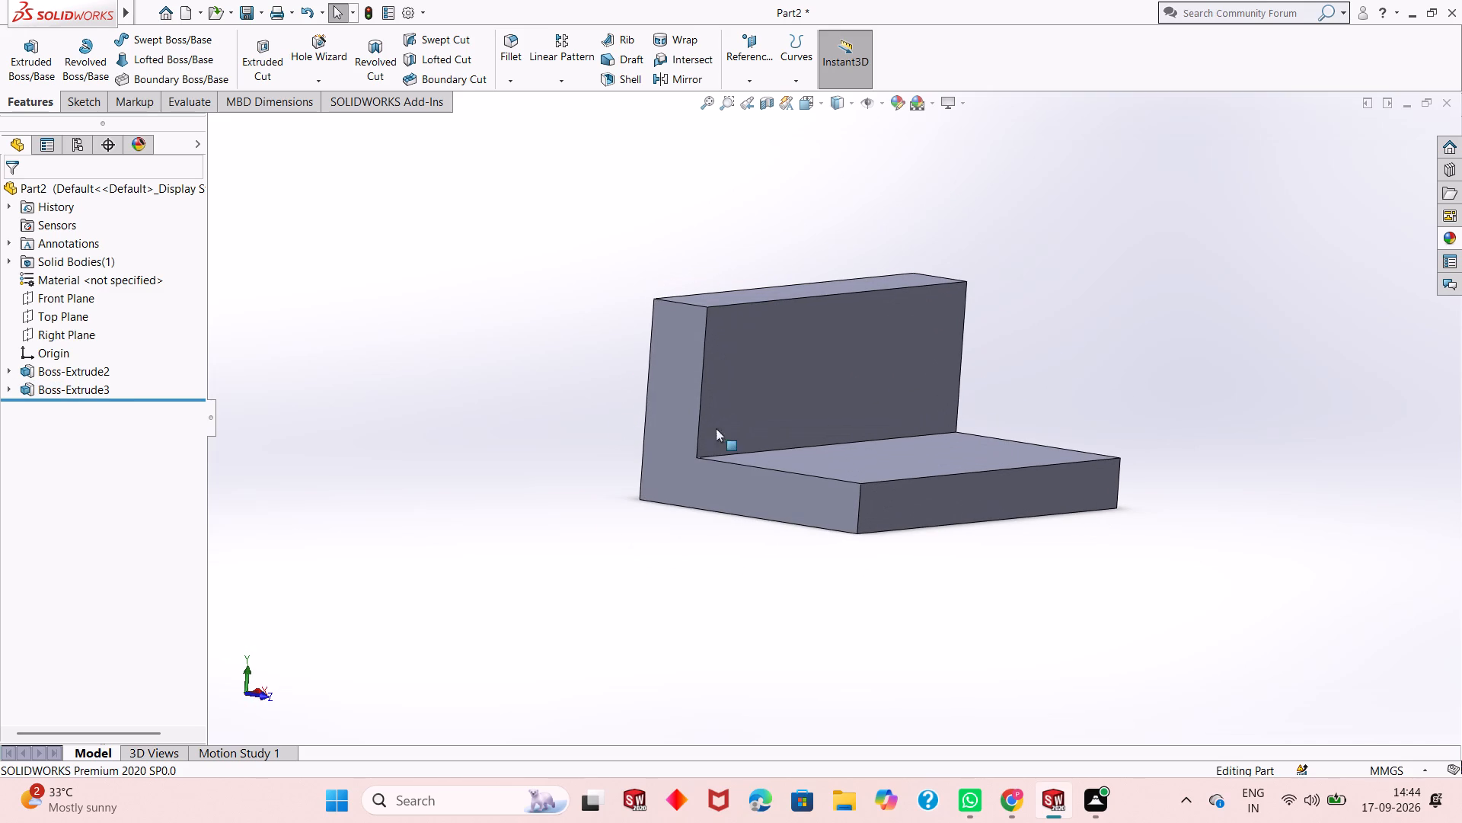
{"action": "middle_click_drag", "start_coordinate": [864, 421], "coordinate": [871, 516]}
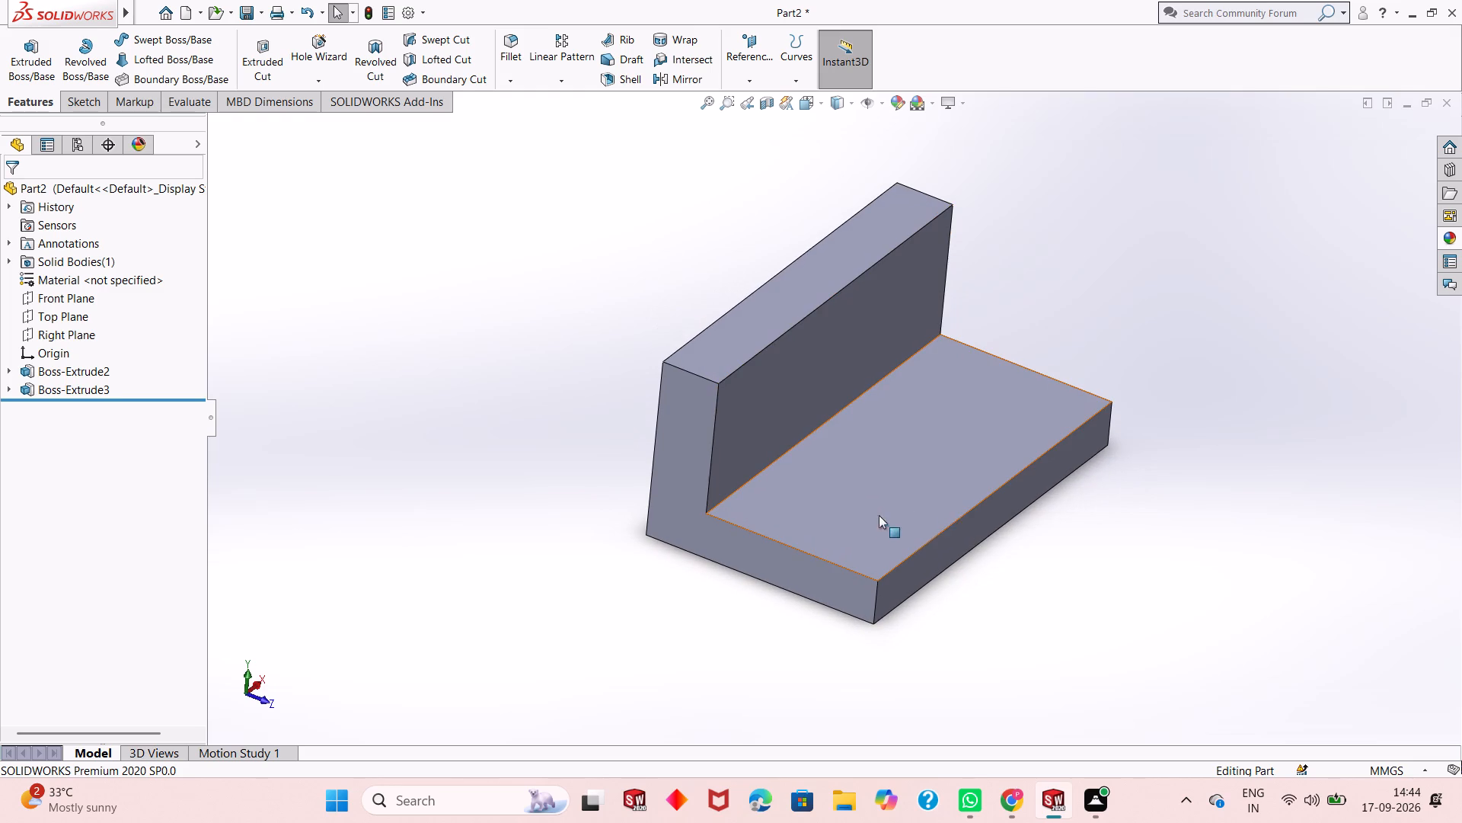
{"action": "left_click", "coordinate": [937, 504]}
{"action": "left_click", "coordinate": [1009, 460]}
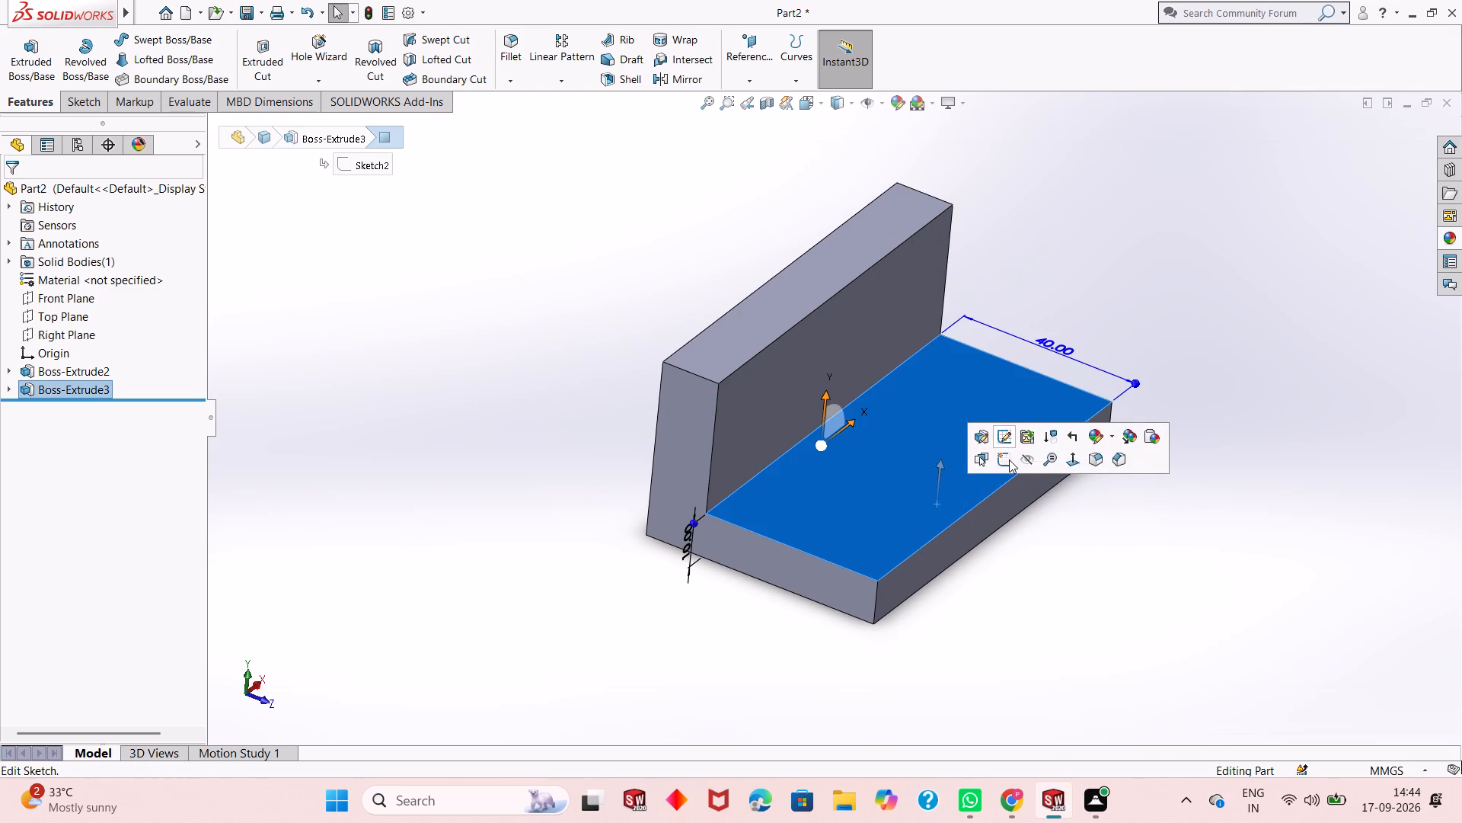
{"action": "left_click", "coordinate": [464, 331]}
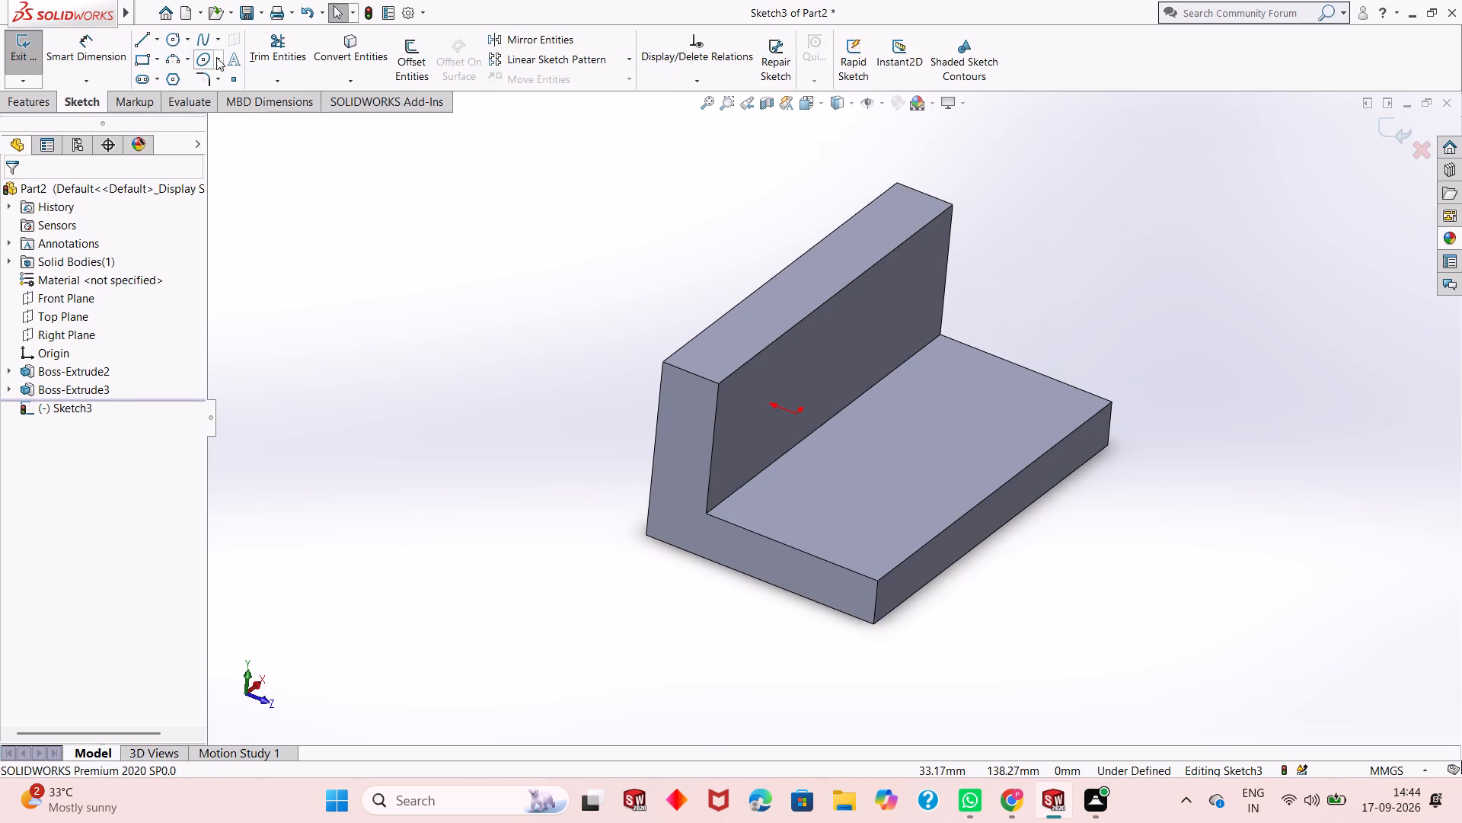
{"action": "left_click", "coordinate": [174, 41]}
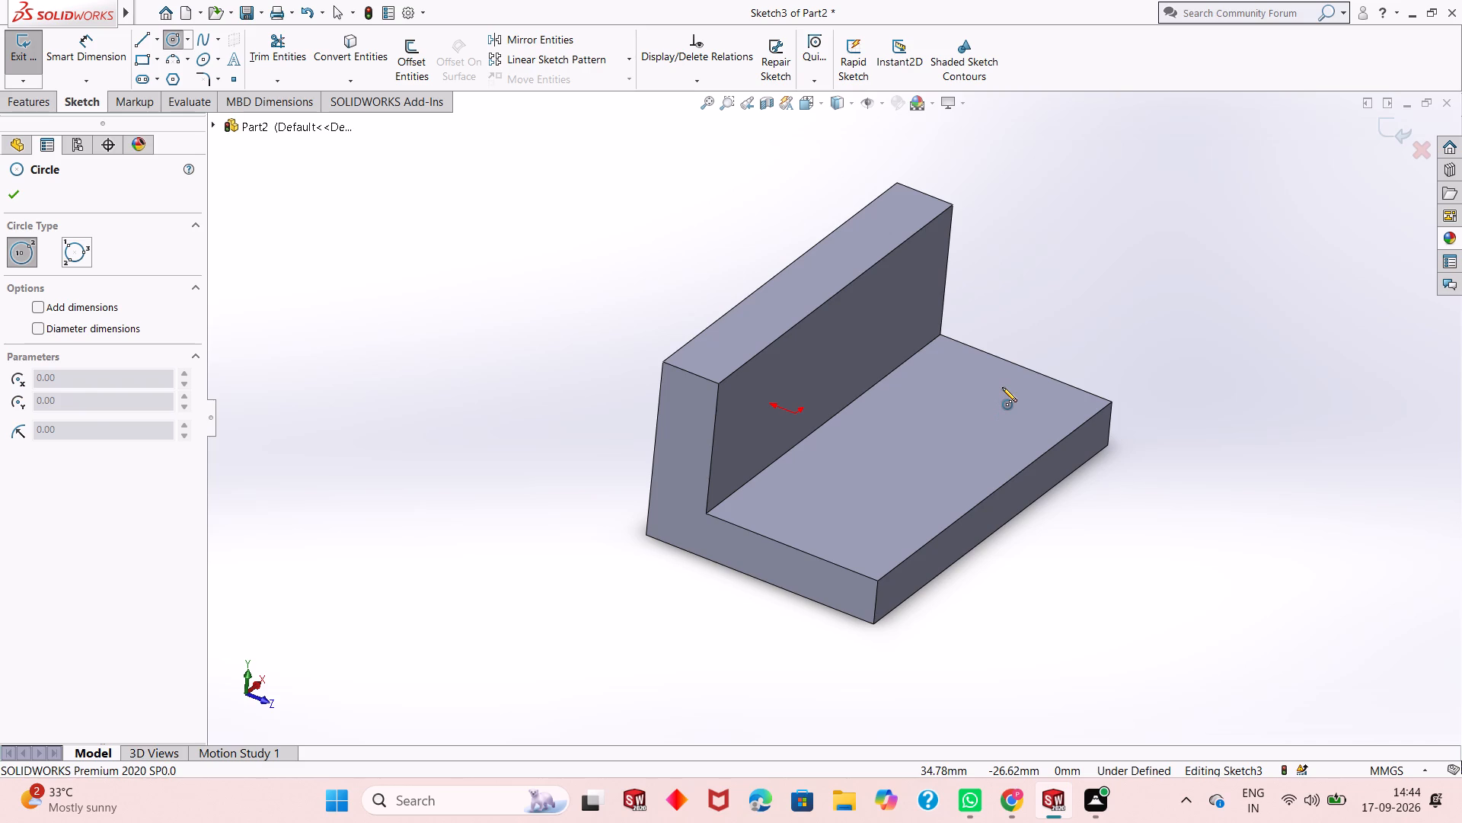
{"action": "left_click", "coordinate": [1002, 387]}
{"action": "left_click", "coordinate": [1004, 402]}
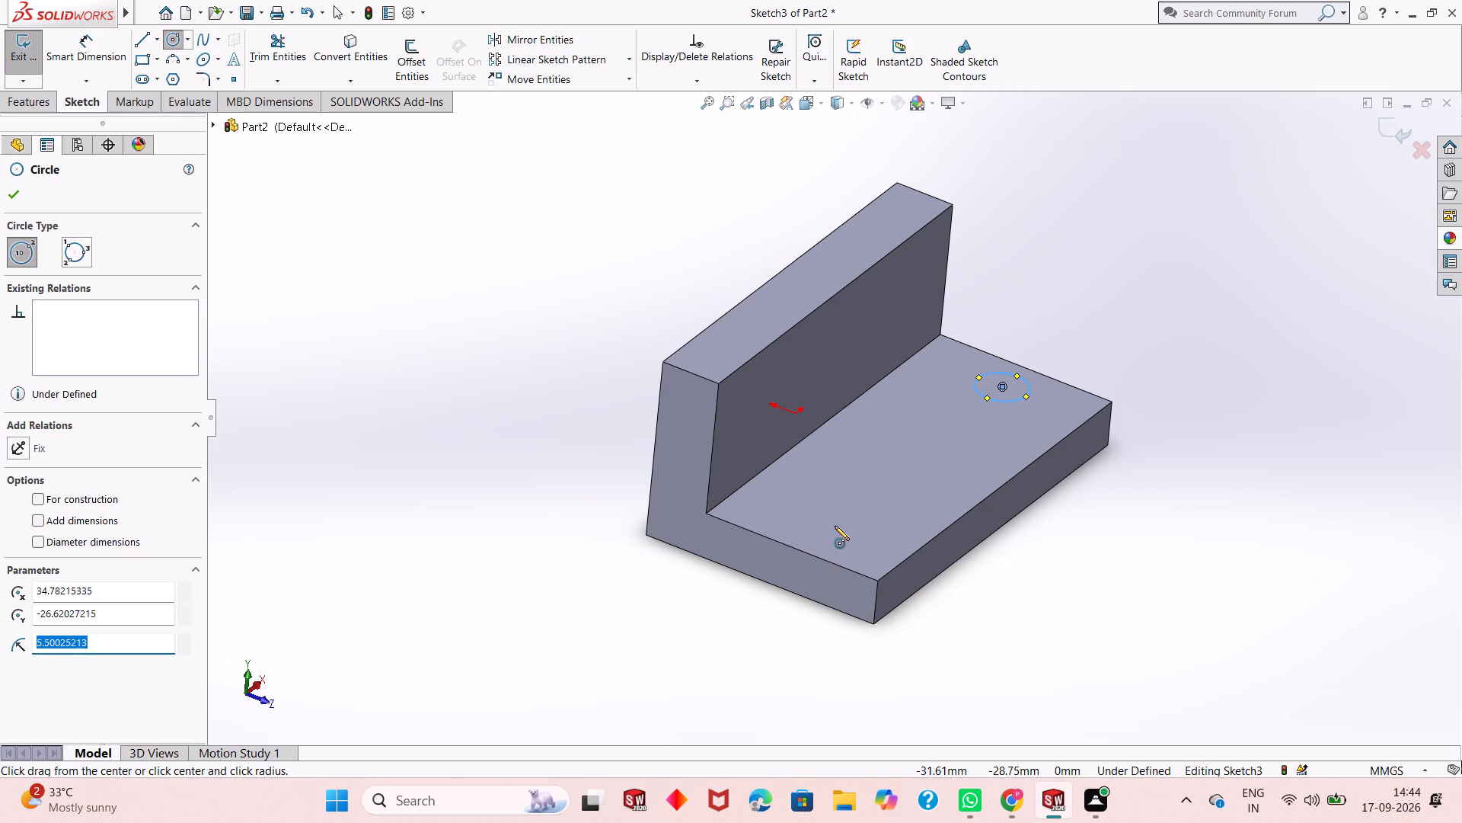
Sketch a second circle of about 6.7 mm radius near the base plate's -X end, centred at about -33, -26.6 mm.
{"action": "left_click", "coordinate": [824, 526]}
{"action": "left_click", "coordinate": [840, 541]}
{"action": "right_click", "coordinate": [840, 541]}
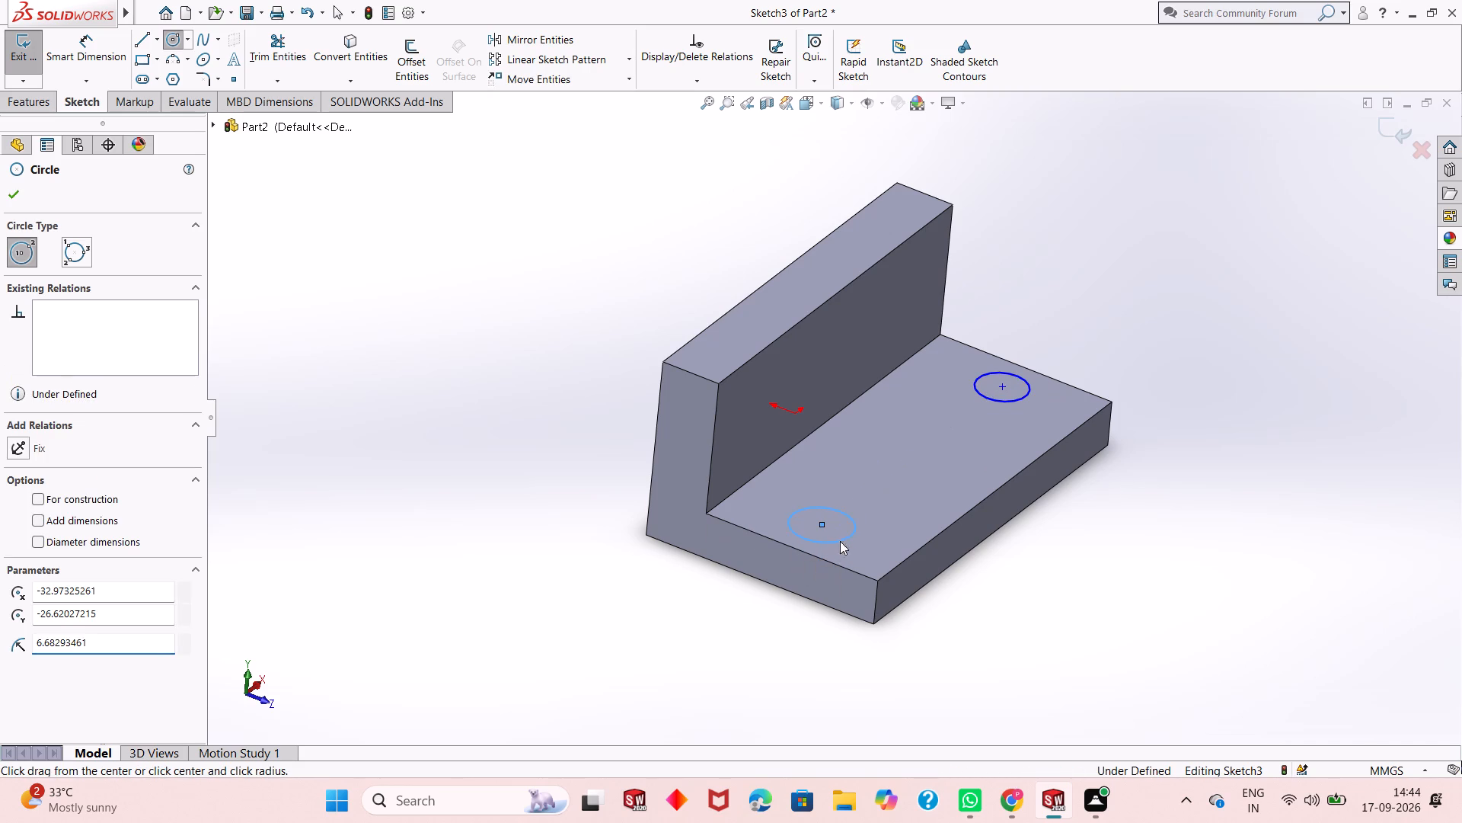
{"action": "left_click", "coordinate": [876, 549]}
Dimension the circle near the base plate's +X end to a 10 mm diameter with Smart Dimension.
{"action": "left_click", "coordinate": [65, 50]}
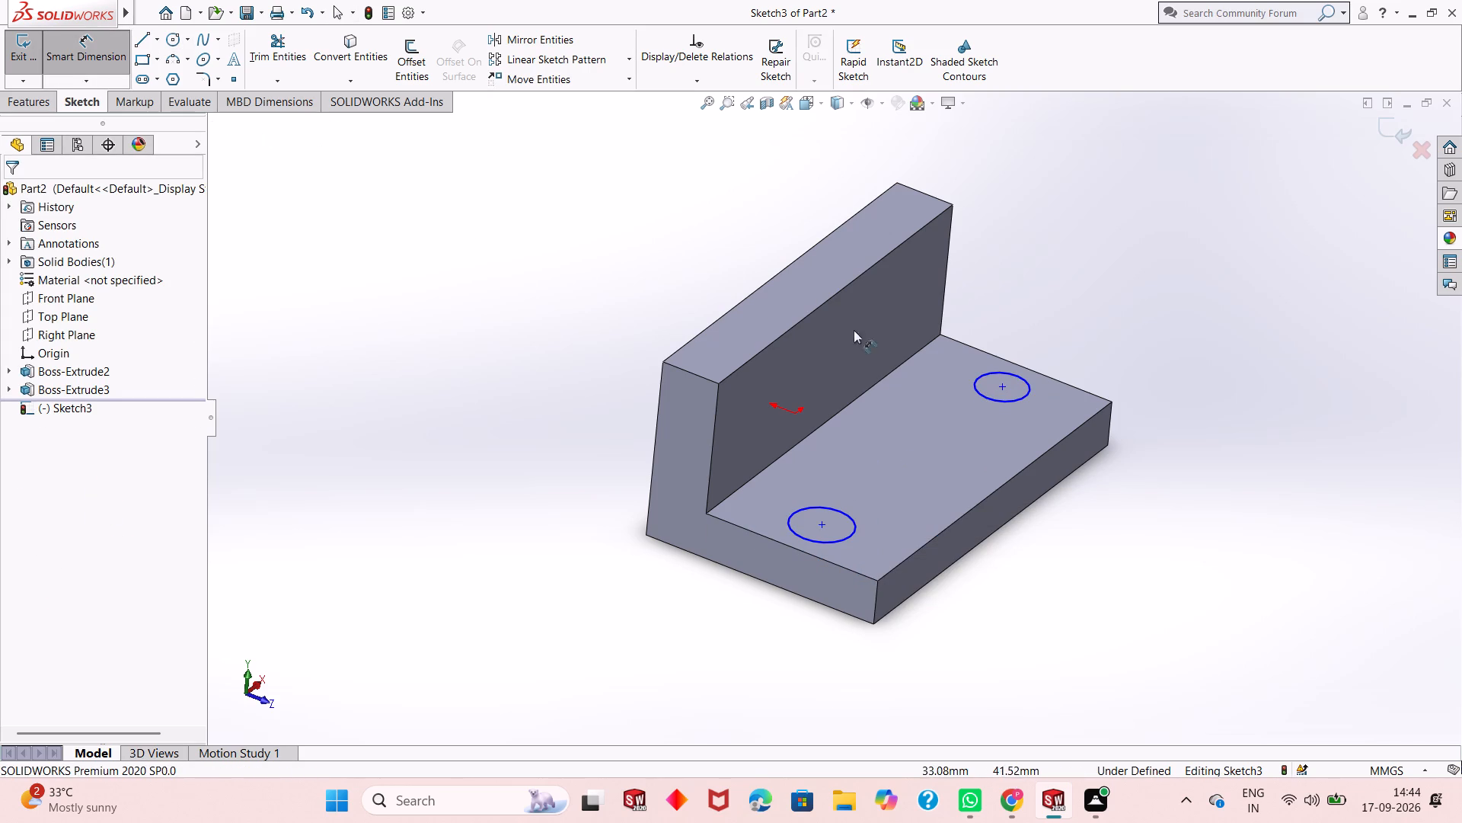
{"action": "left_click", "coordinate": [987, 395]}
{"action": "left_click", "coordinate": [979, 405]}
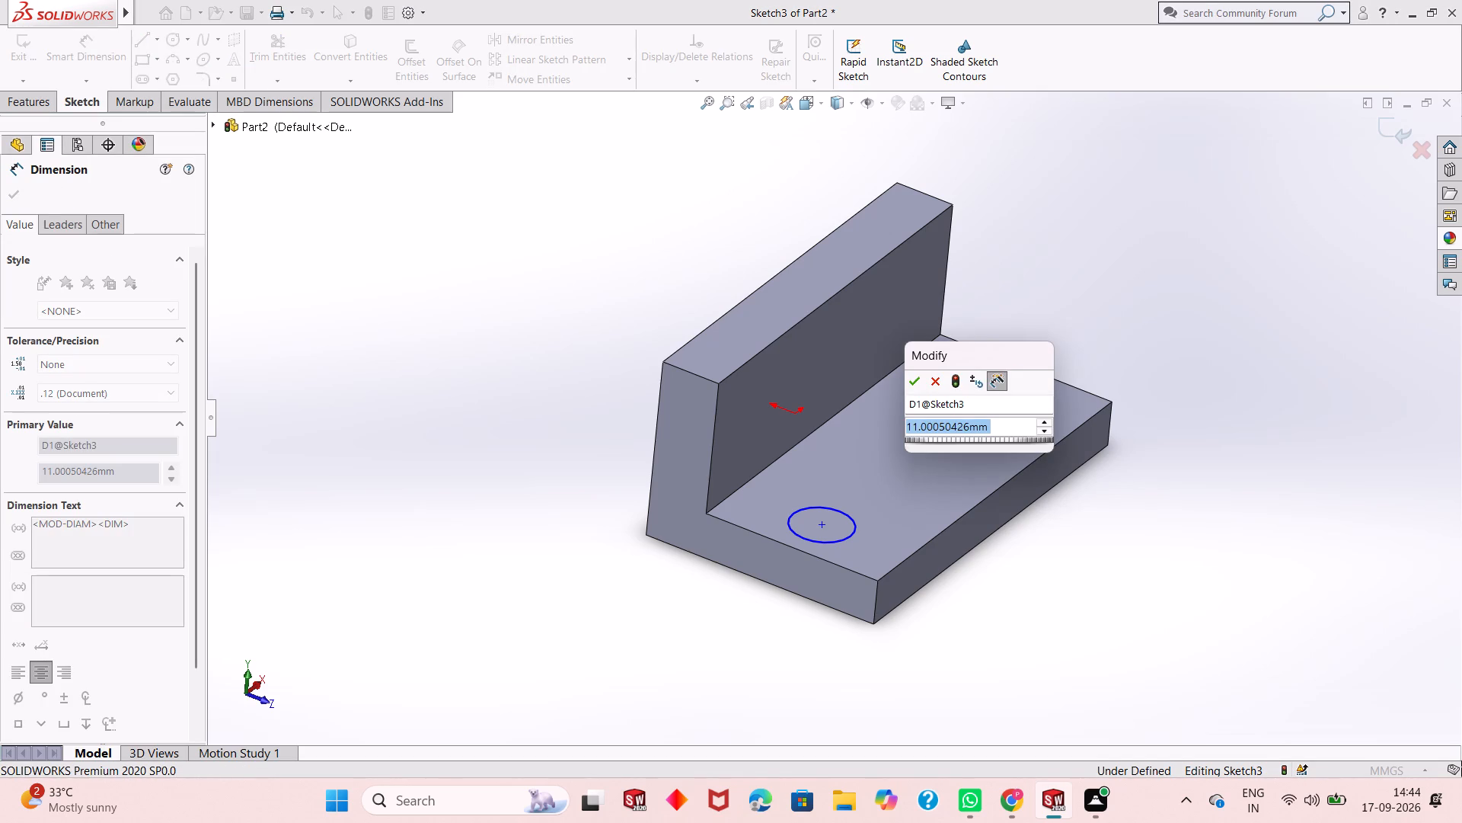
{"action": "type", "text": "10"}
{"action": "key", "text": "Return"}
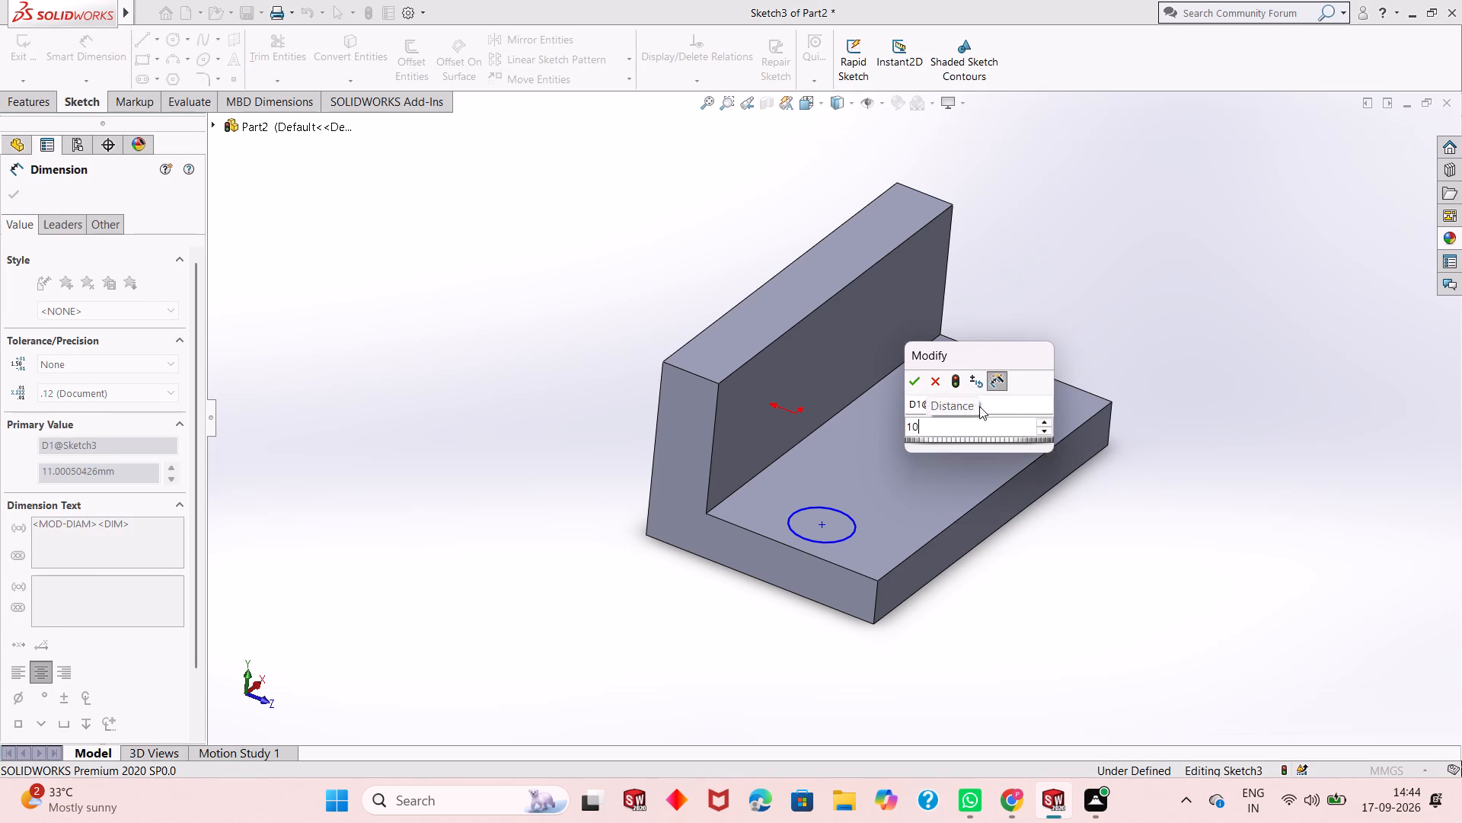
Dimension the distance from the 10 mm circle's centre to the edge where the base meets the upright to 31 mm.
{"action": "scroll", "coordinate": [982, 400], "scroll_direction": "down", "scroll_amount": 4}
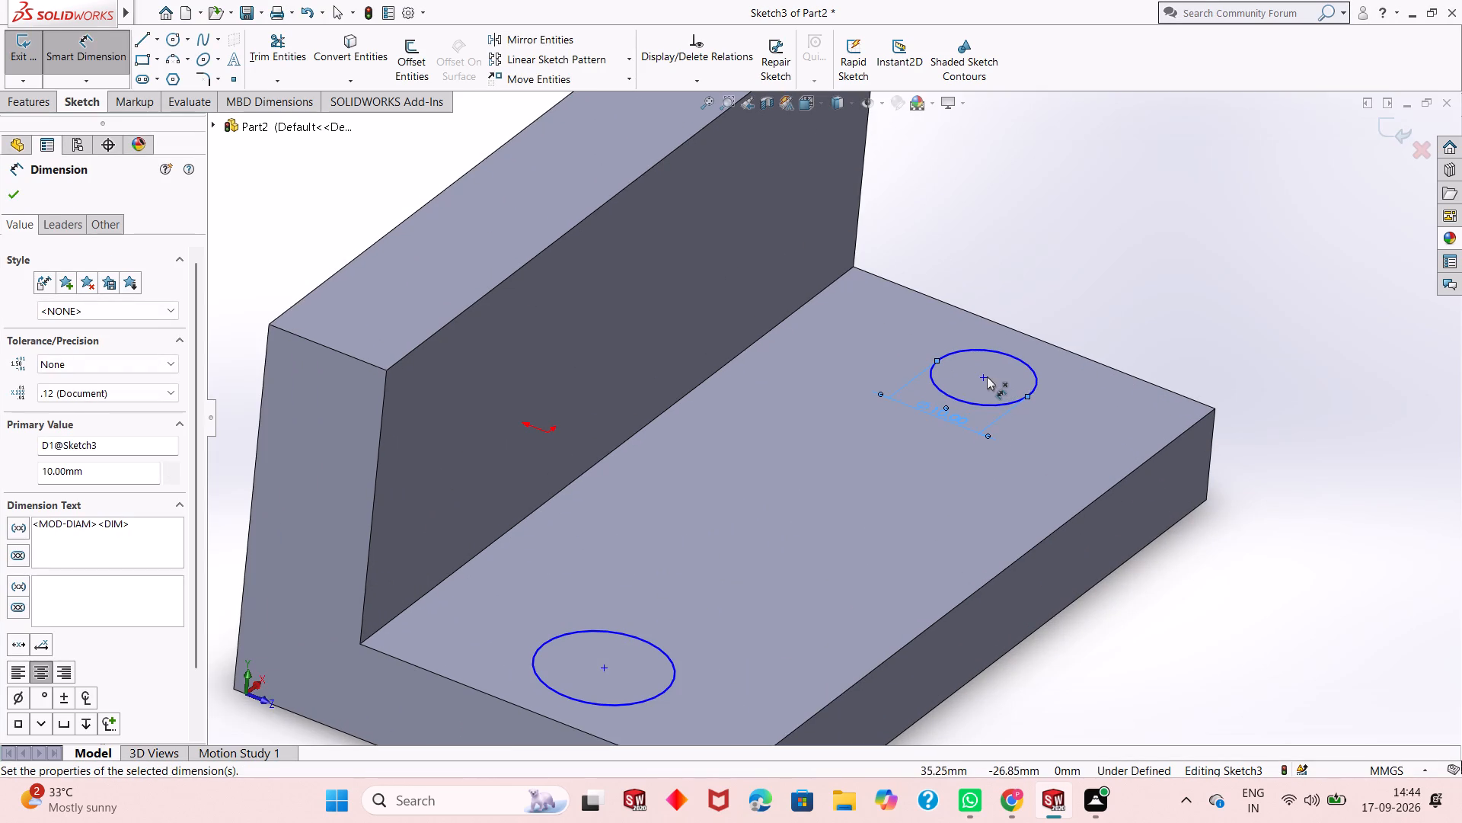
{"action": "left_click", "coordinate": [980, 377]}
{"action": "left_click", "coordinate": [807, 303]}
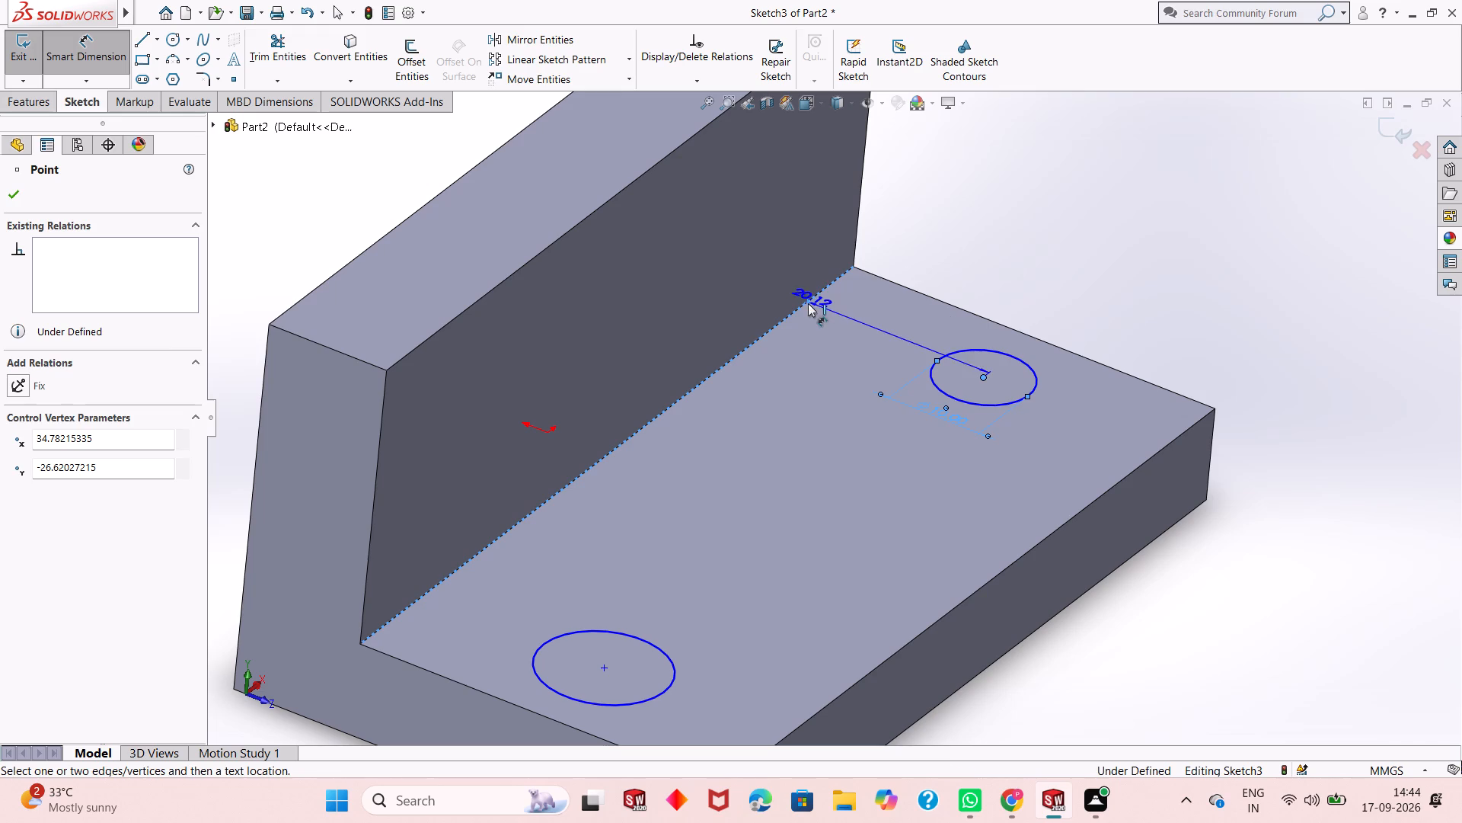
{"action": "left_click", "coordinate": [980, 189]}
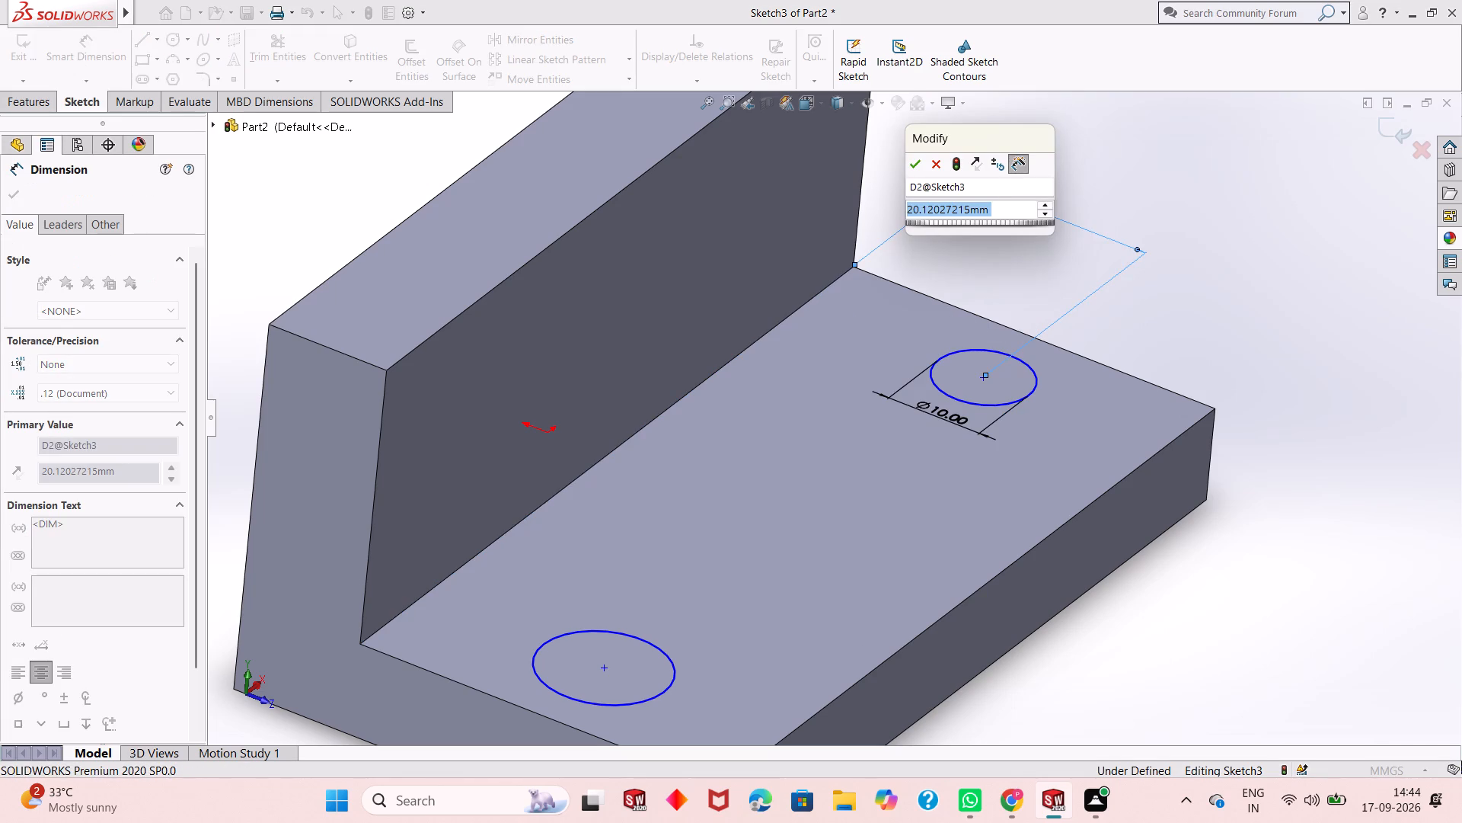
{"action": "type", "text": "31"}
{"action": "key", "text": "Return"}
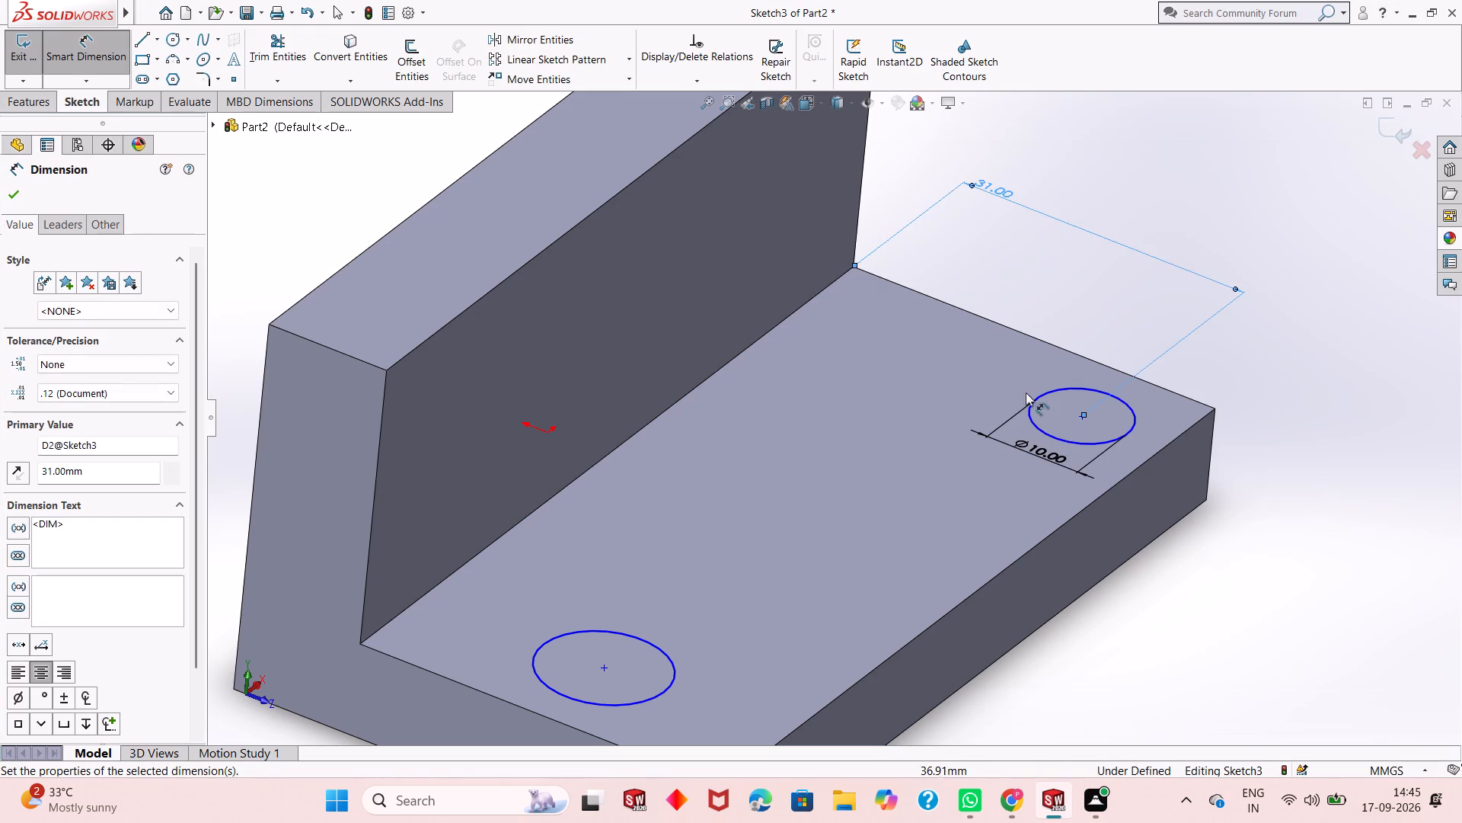
Examine the placement of the two sketched circles on the base plate's top face.
{"action": "scroll", "coordinate": [859, 504], "scroll_direction": "up", "scroll_amount": 4}
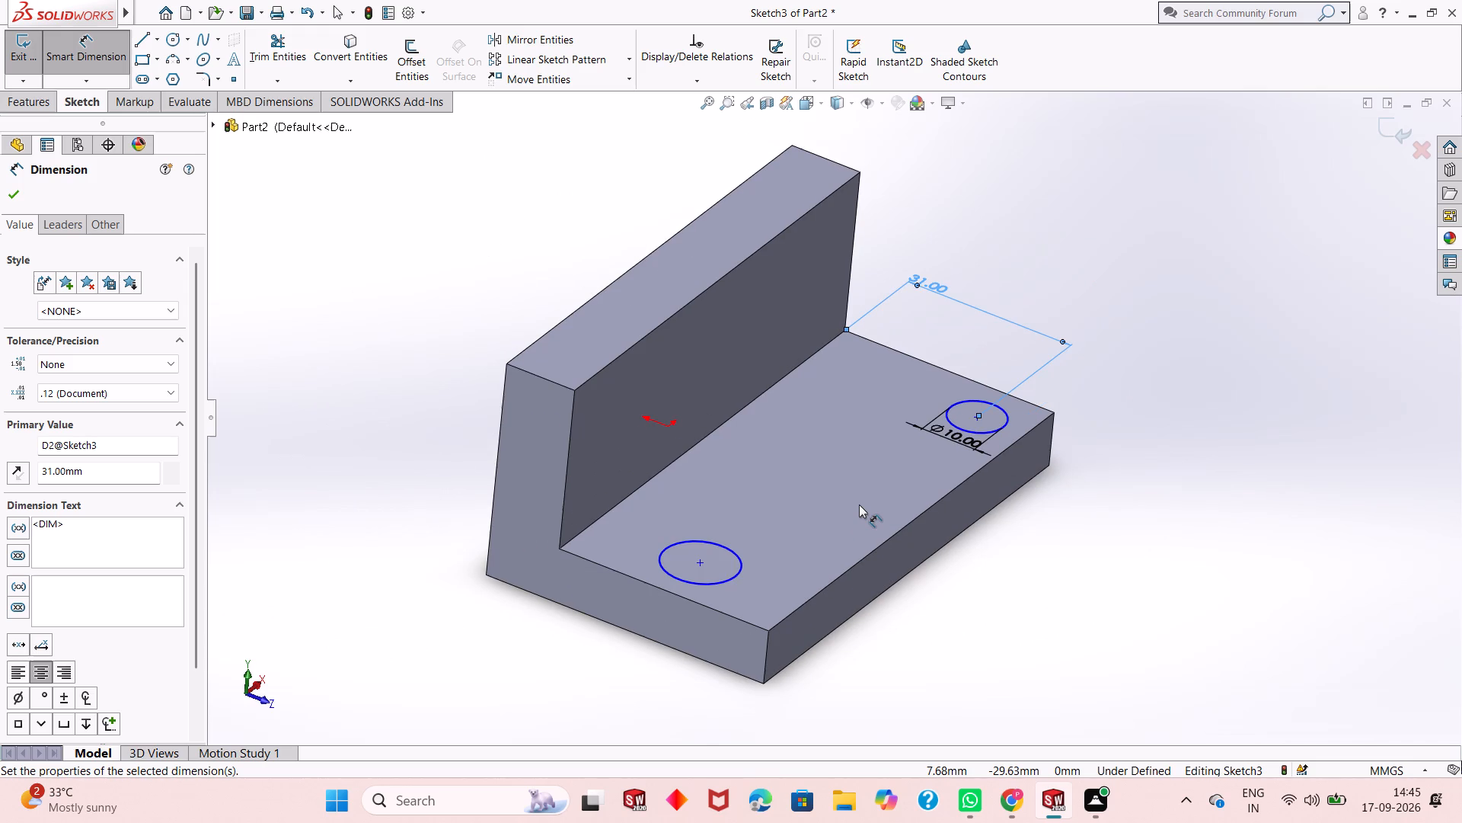
{"action": "scroll", "coordinate": [859, 504], "scroll_direction": "up", "scroll_amount": 1}
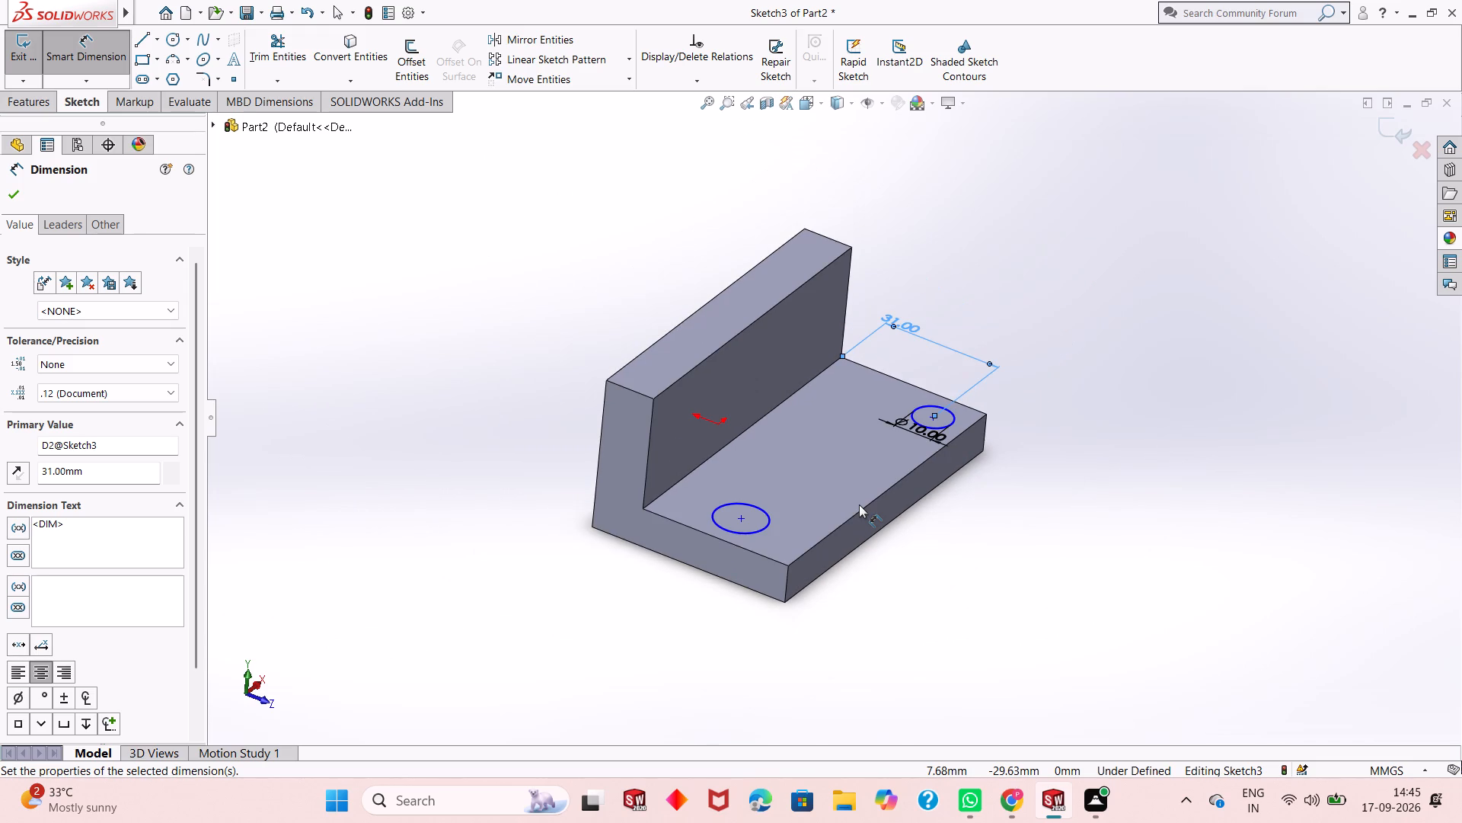
{"action": "scroll", "coordinate": [859, 504], "scroll_direction": "down", "scroll_amount": 2}
{"action": "scroll", "coordinate": [859, 504], "scroll_direction": "up", "scroll_amount": 1}
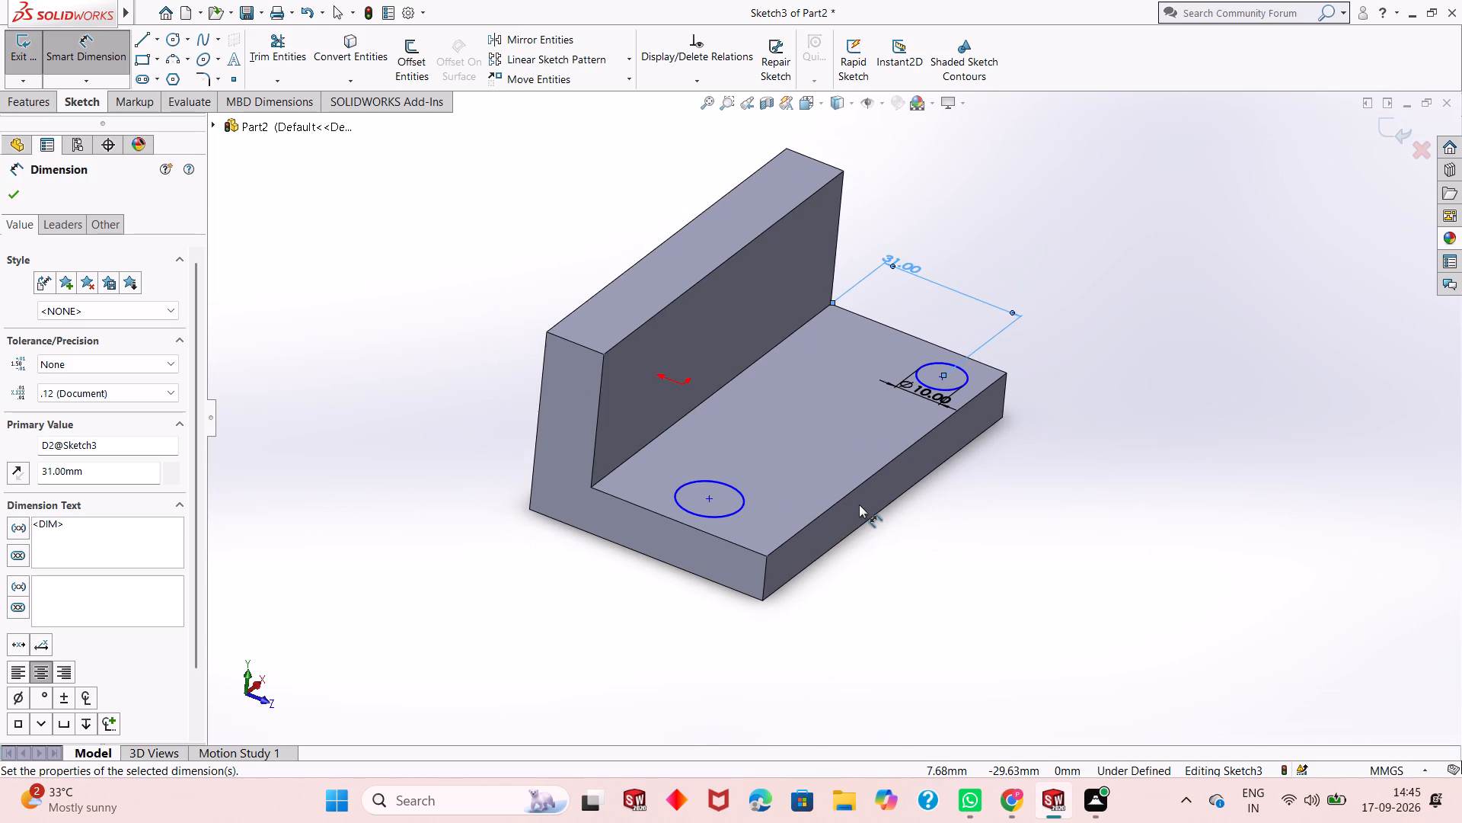
{"action": "scroll", "coordinate": [859, 504], "scroll_direction": "up", "scroll_amount": 2}
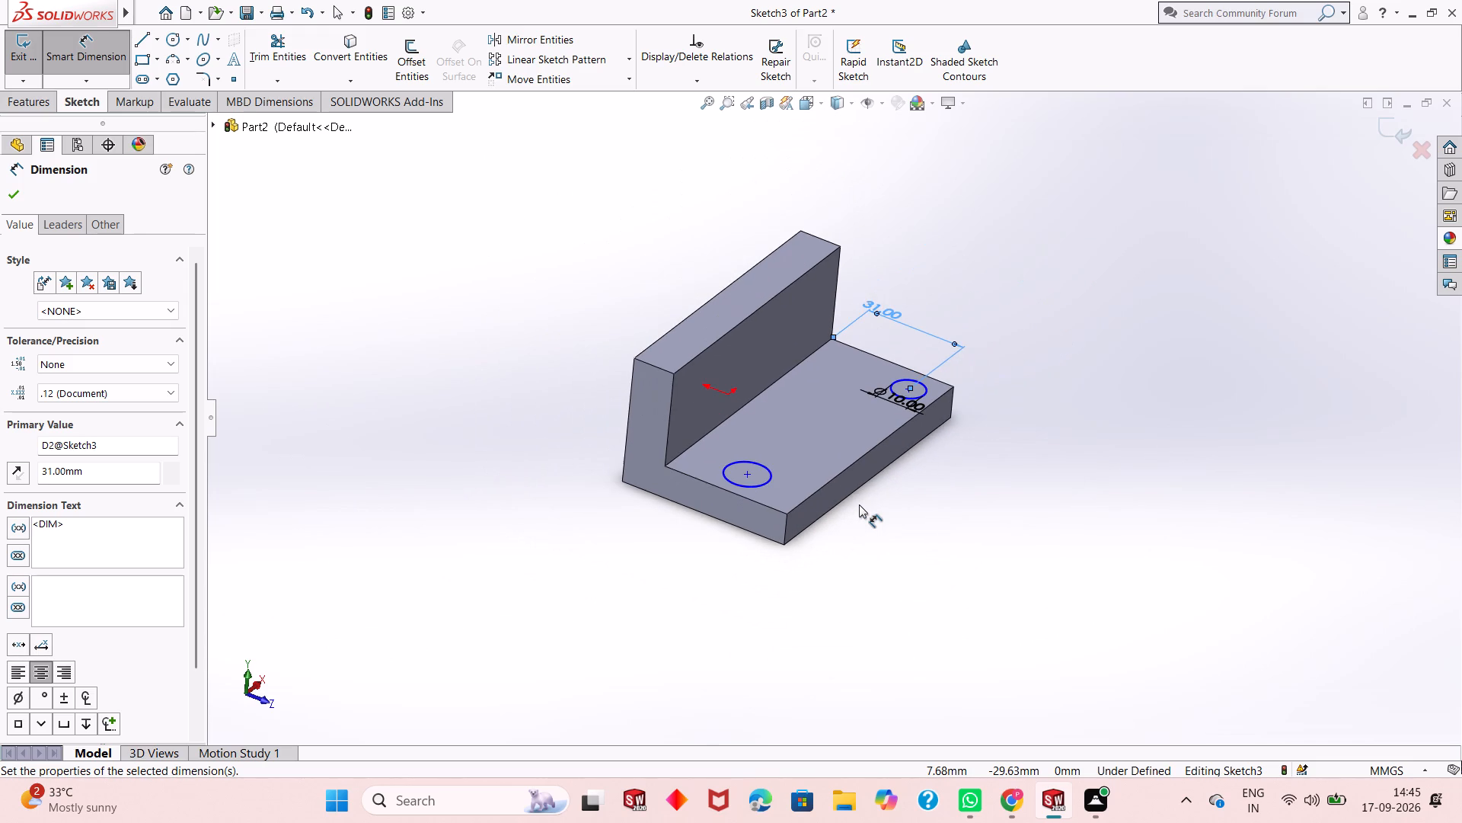
{"action": "scroll", "coordinate": [859, 504], "scroll_direction": "up", "scroll_amount": 1}
{"action": "scroll", "coordinate": [859, 504], "scroll_direction": "down", "scroll_amount": 1}
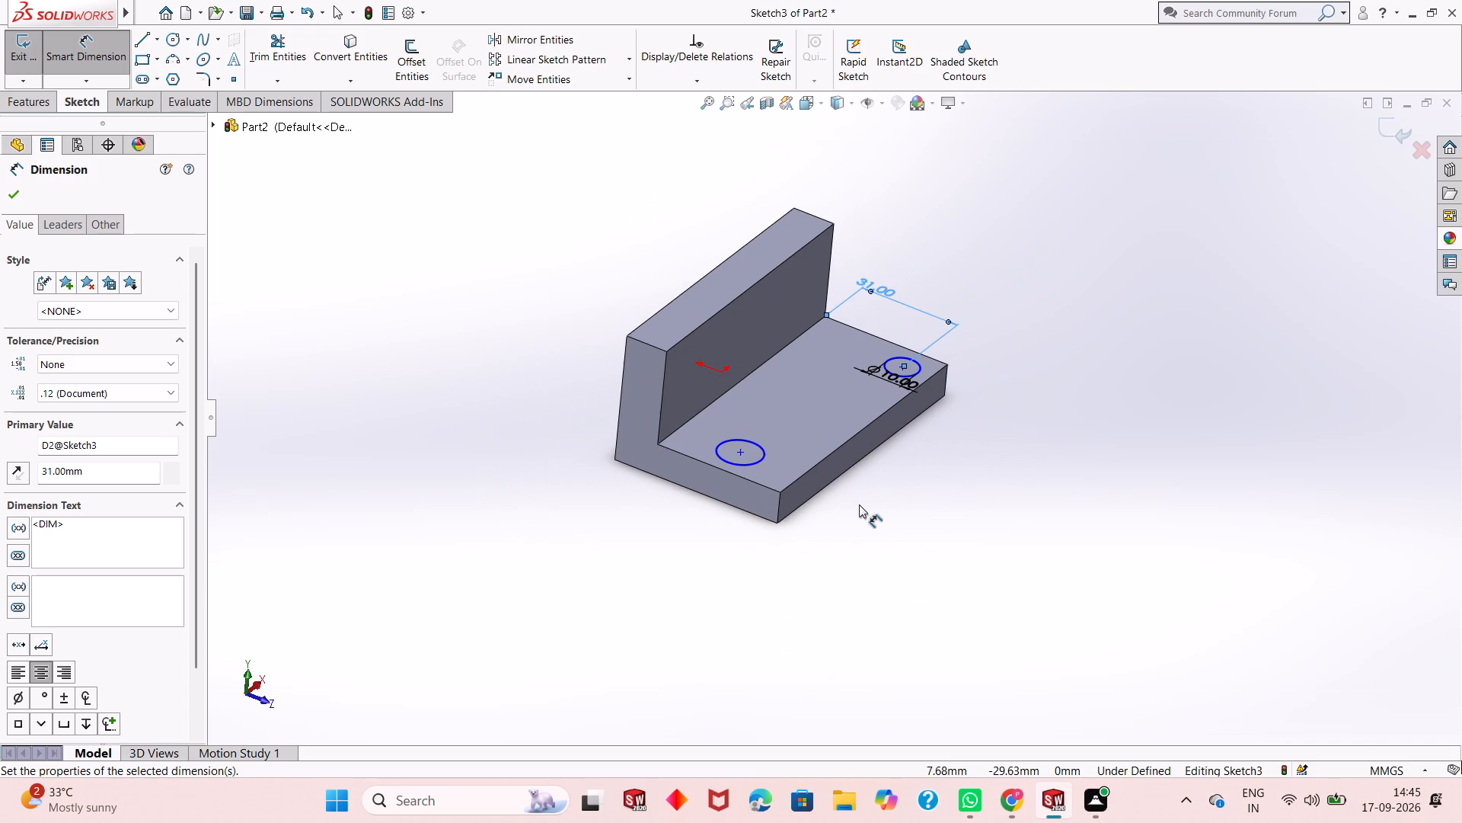
{"action": "scroll", "coordinate": [859, 504], "scroll_direction": "down", "scroll_amount": 1}
{"action": "scroll", "coordinate": [859, 504], "scroll_direction": "up", "scroll_amount": 1}
{"action": "scroll", "coordinate": [857, 417], "scroll_direction": "down", "scroll_amount": 2}
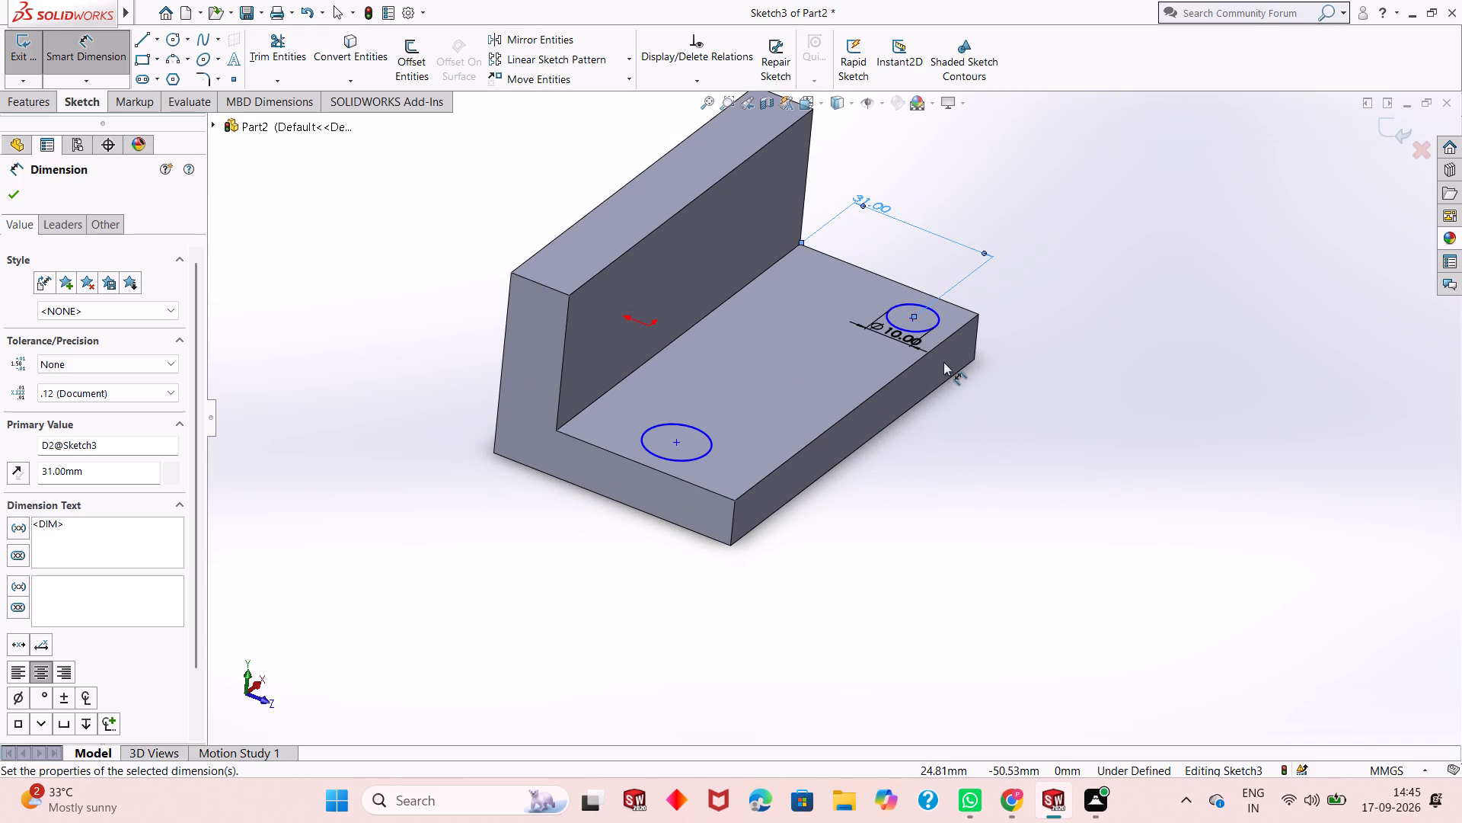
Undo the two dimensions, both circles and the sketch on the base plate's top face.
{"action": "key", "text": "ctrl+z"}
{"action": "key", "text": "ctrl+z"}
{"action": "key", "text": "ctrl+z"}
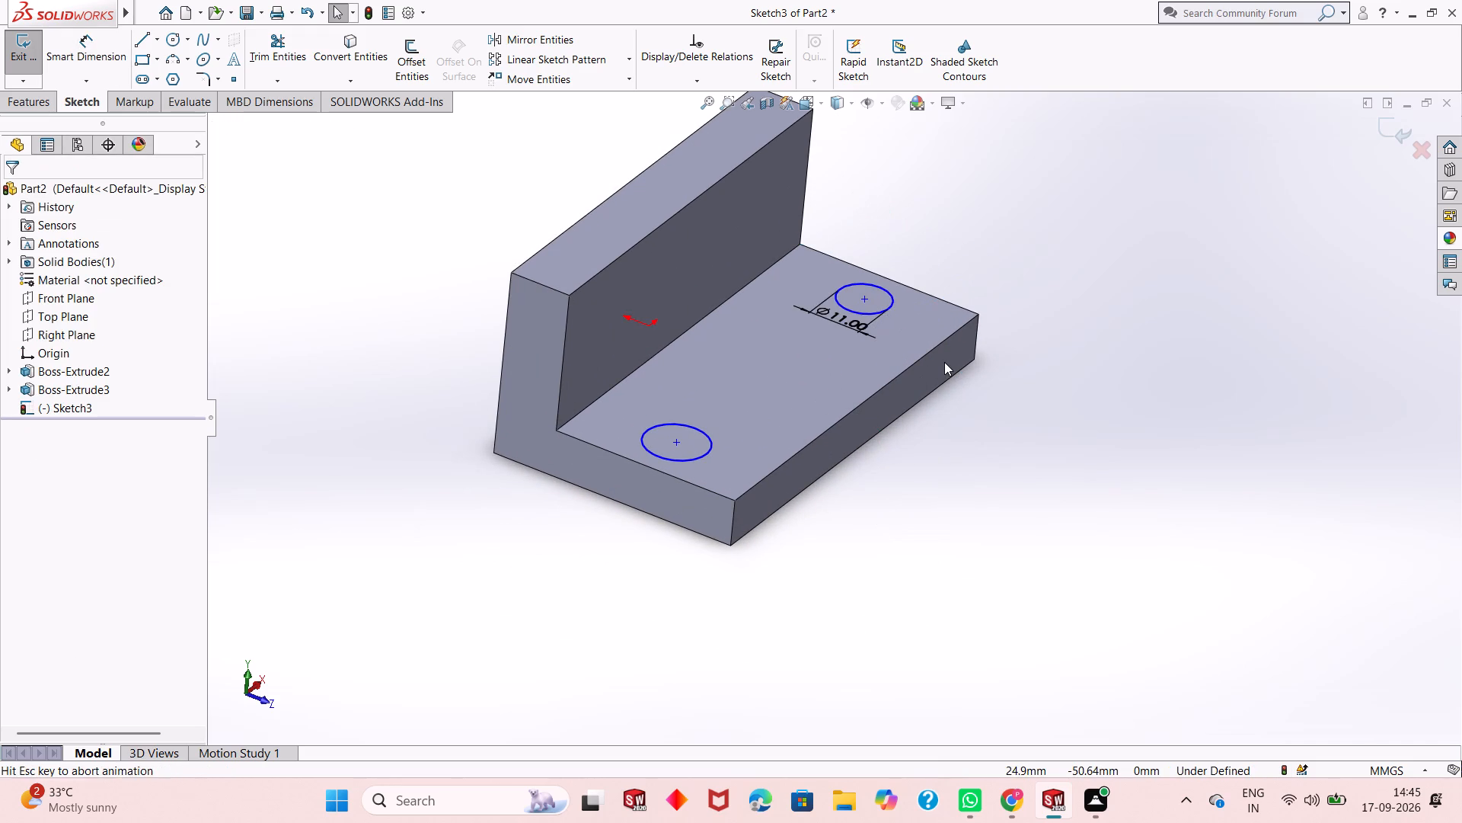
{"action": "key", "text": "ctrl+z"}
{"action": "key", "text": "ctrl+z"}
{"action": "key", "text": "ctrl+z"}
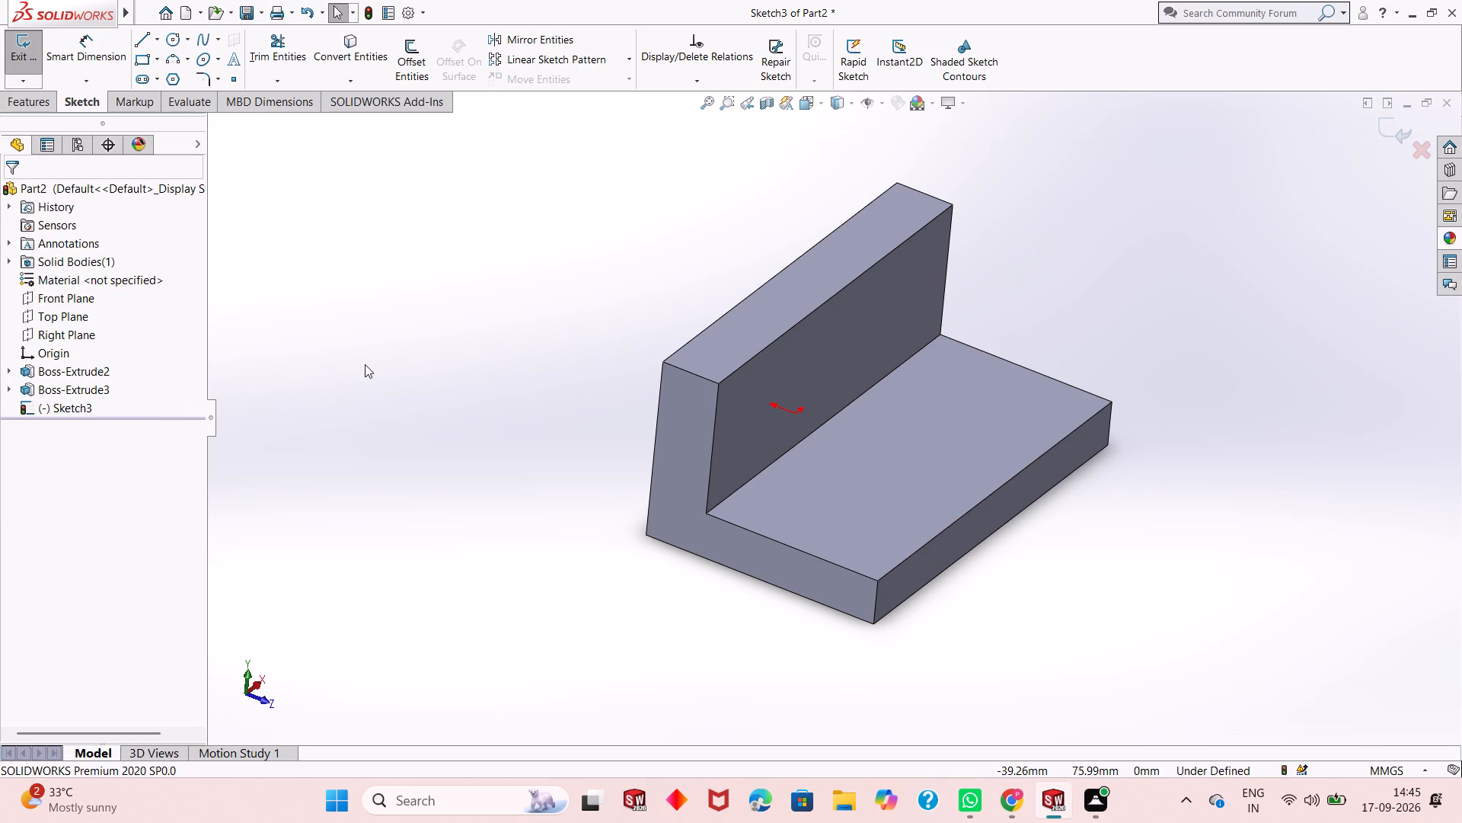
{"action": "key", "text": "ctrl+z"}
Edit the base plate's extrusion, setting its Blind depth to 50 mm.
{"action": "left_click", "coordinate": [69, 390]}
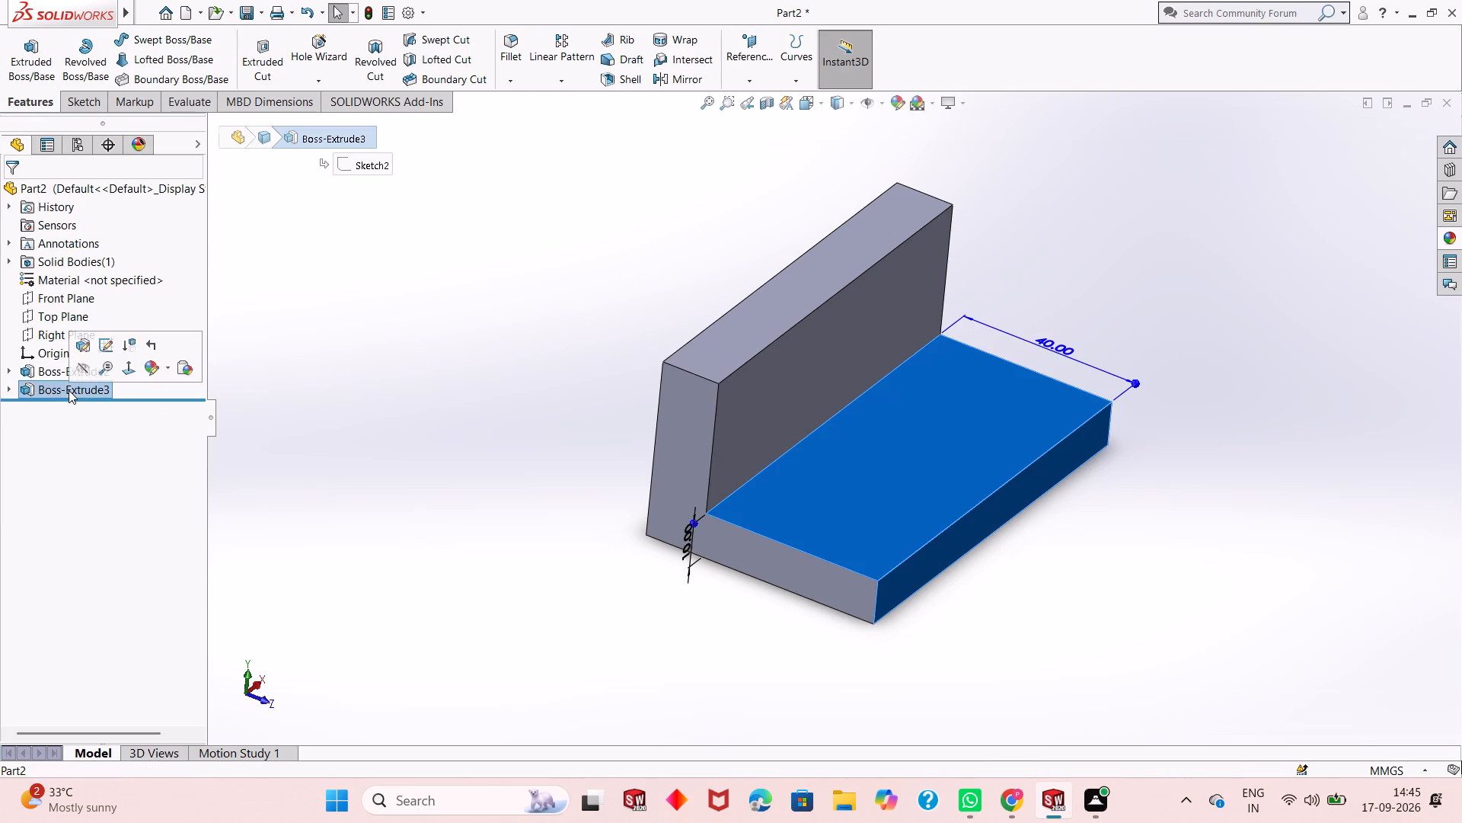
{"action": "left_click", "coordinate": [85, 344]}
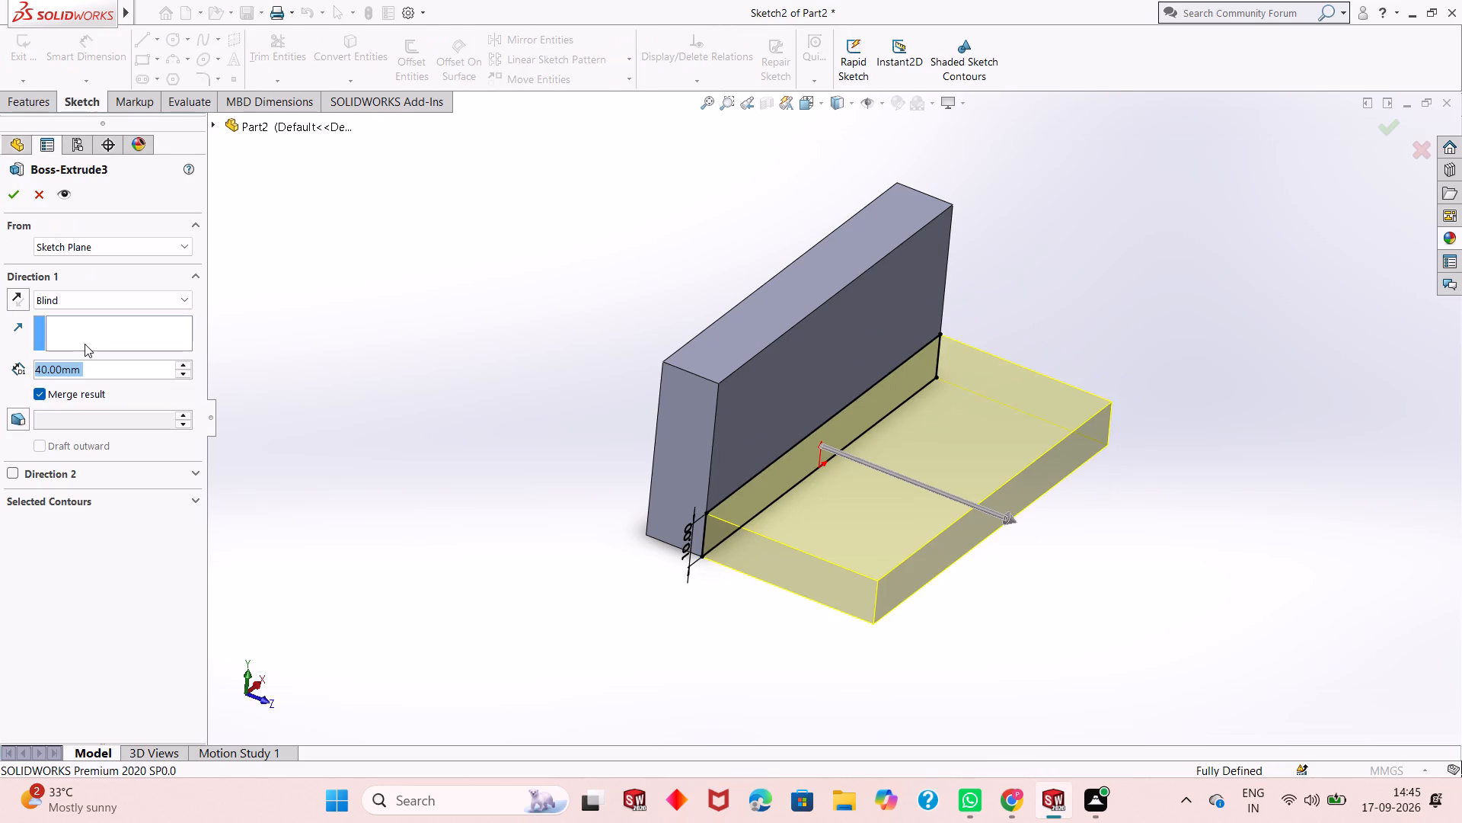
{"action": "type", "text": "50"}
{"action": "key", "text": "Return"}
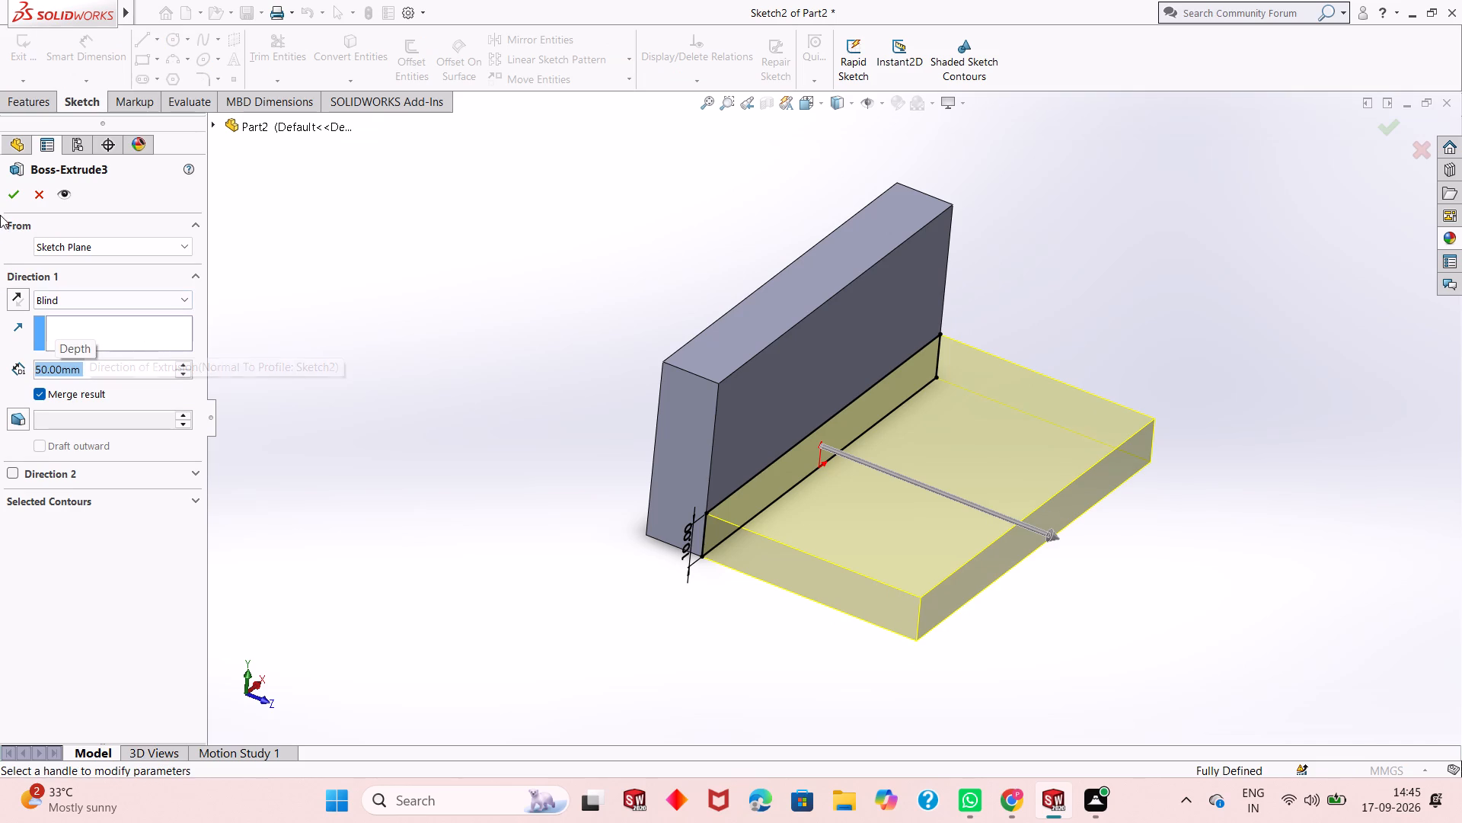
{"action": "left_click", "coordinate": [11, 187]}
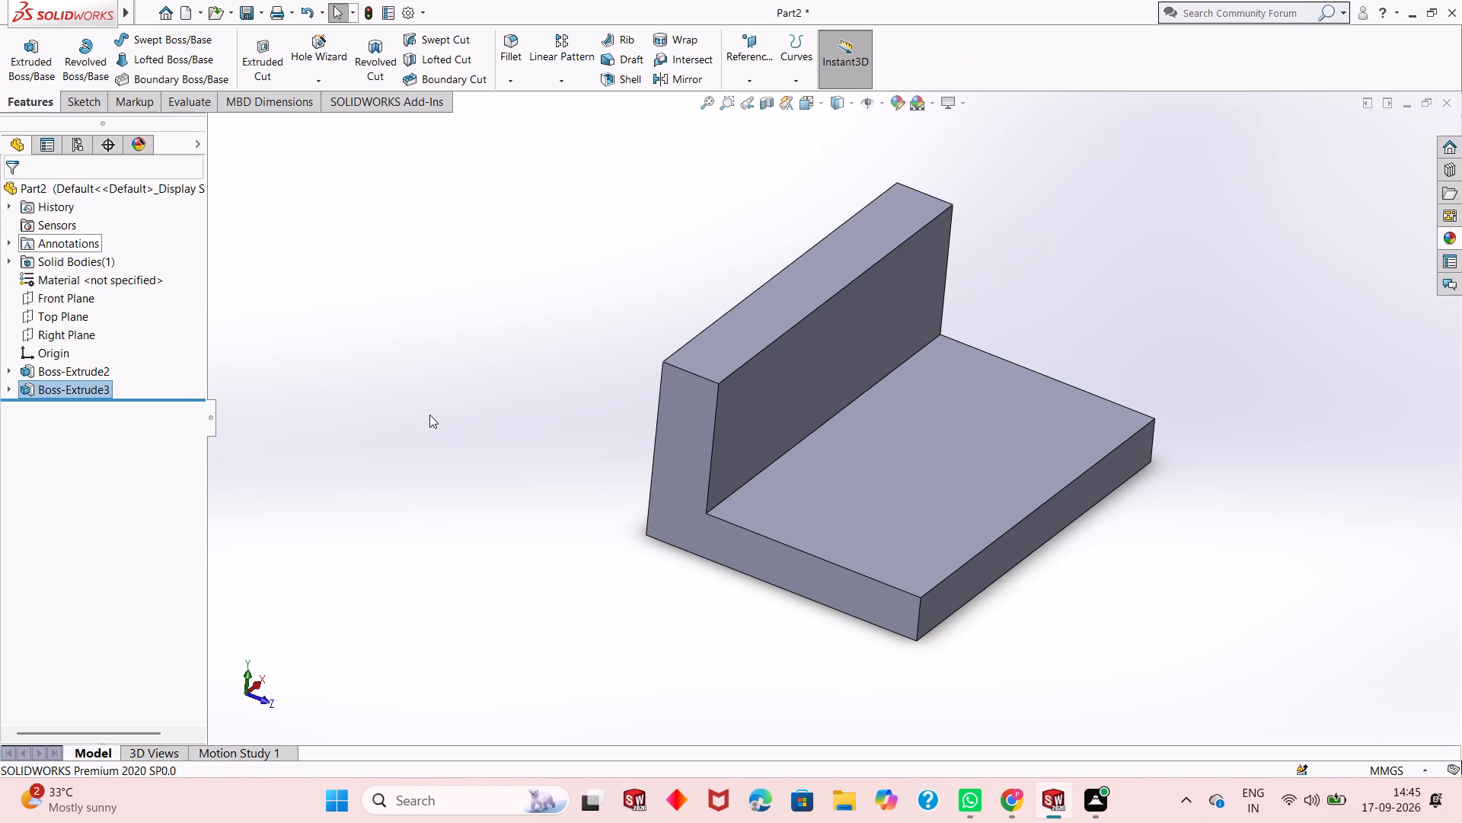
{"action": "left_click", "coordinate": [429, 415]}
Examine the L-shaped bracket with its deepened base plate from several angles and distances.
{"action": "scroll", "coordinate": [453, 427], "scroll_direction": "up", "scroll_amount": 2}
{"action": "scroll", "coordinate": [997, 434], "scroll_direction": "down", "scroll_amount": 2}
{"action": "scroll", "coordinate": [936, 463], "scroll_direction": "up", "scroll_amount": 2}
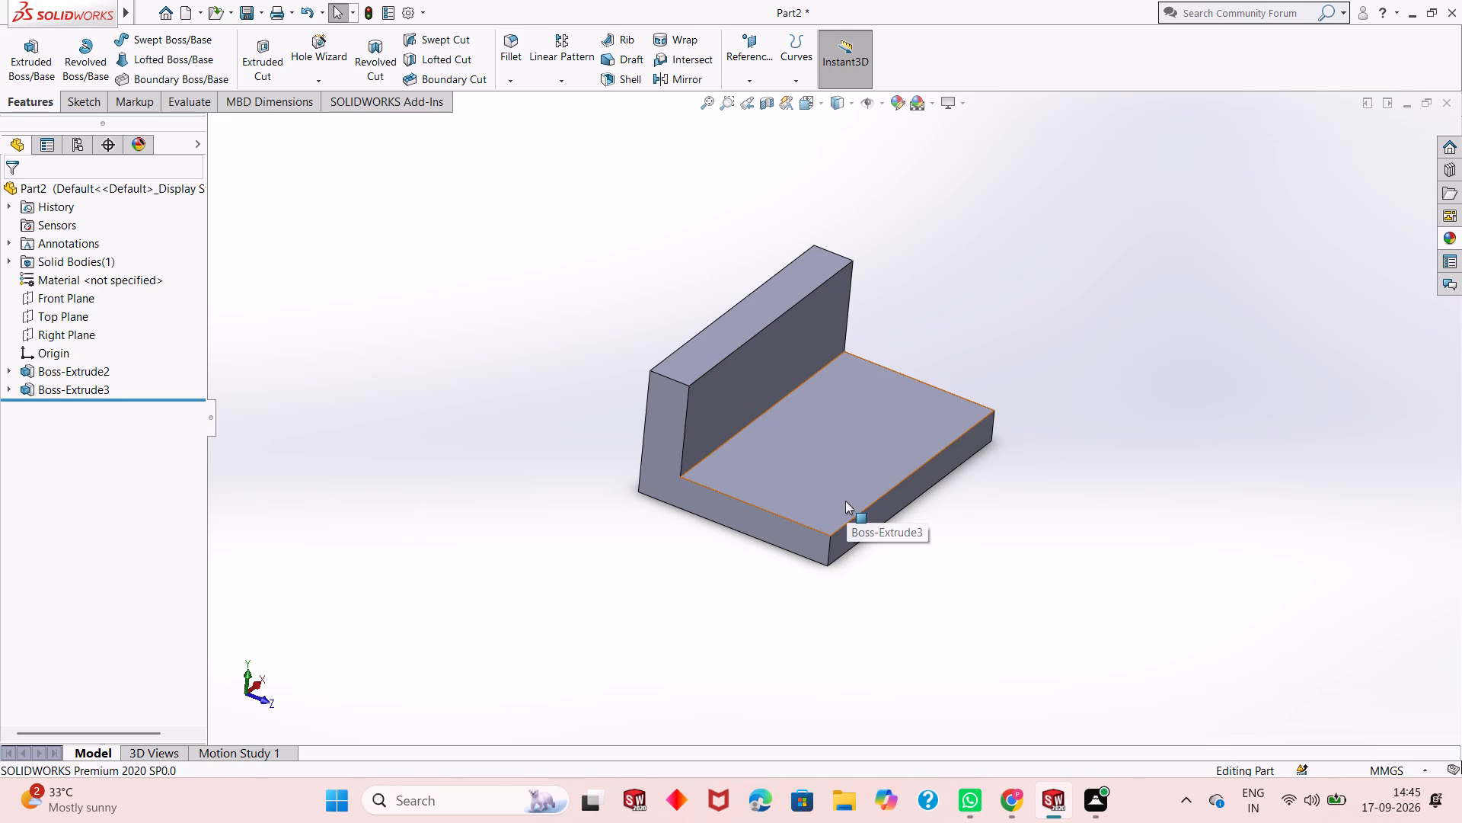
{"action": "scroll", "coordinate": [845, 501], "scroll_direction": "down", "scroll_amount": 1}
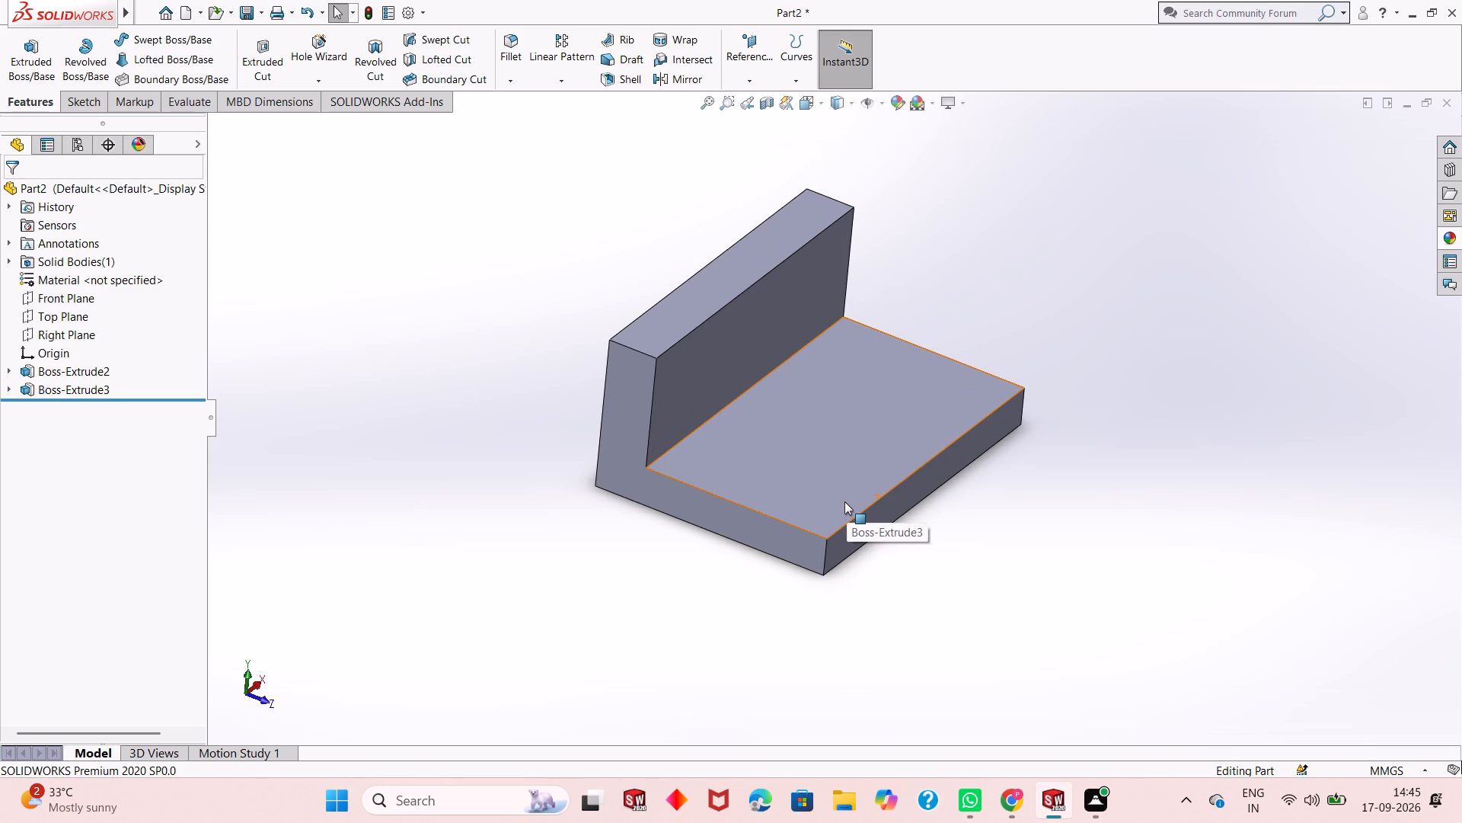
{"action": "scroll", "coordinate": [844, 501], "scroll_direction": "up", "scroll_amount": 1}
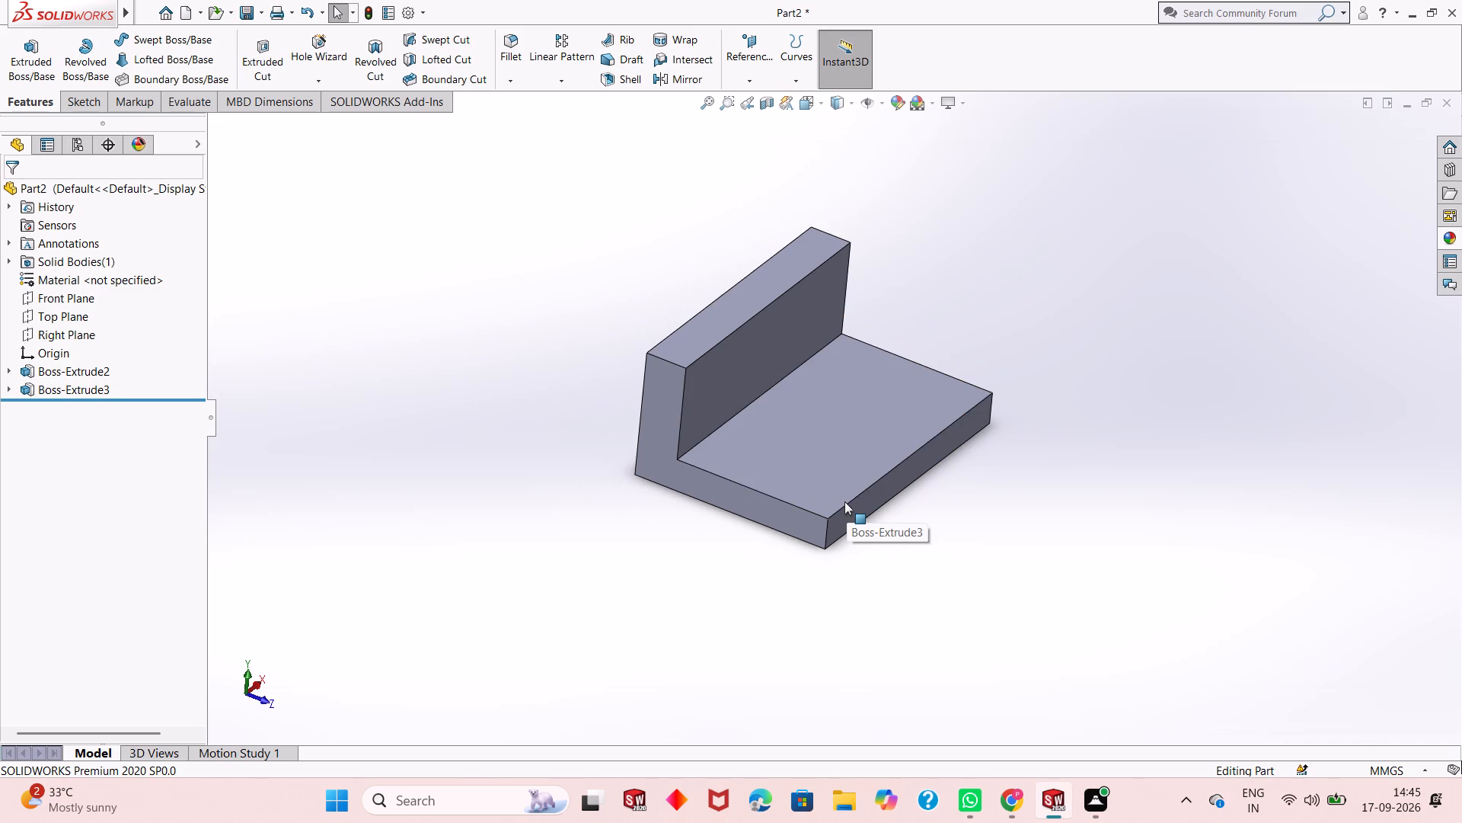
{"action": "scroll", "coordinate": [844, 501], "scroll_direction": "up", "scroll_amount": 1}
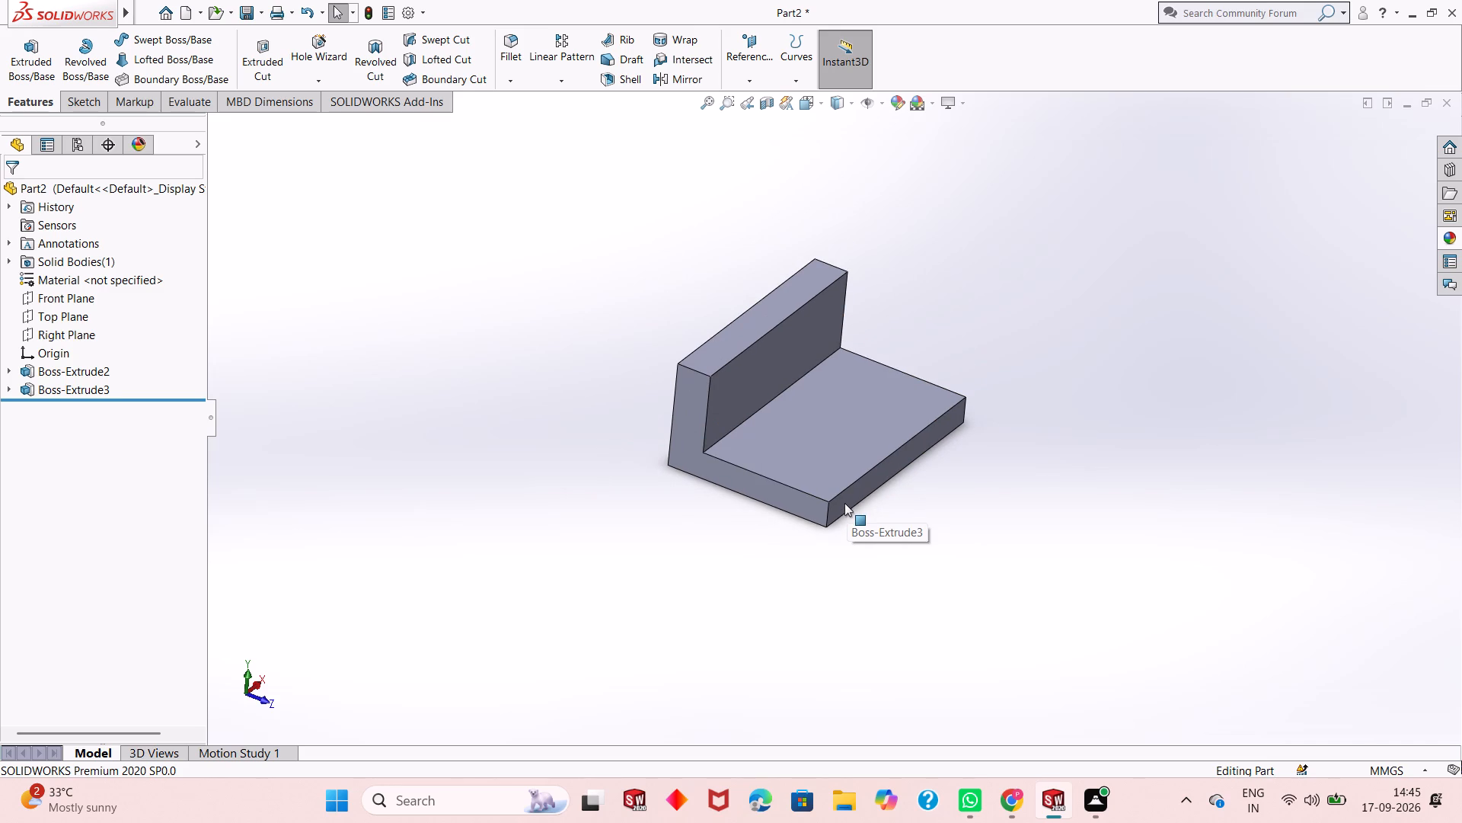
{"action": "scroll", "coordinate": [844, 503], "scroll_direction": "down", "scroll_amount": 1}
{"action": "scroll", "coordinate": [844, 503], "scroll_direction": "up", "scroll_amount": 2}
{"action": "scroll", "coordinate": [908, 395], "scroll_direction": "down", "scroll_amount": 2}
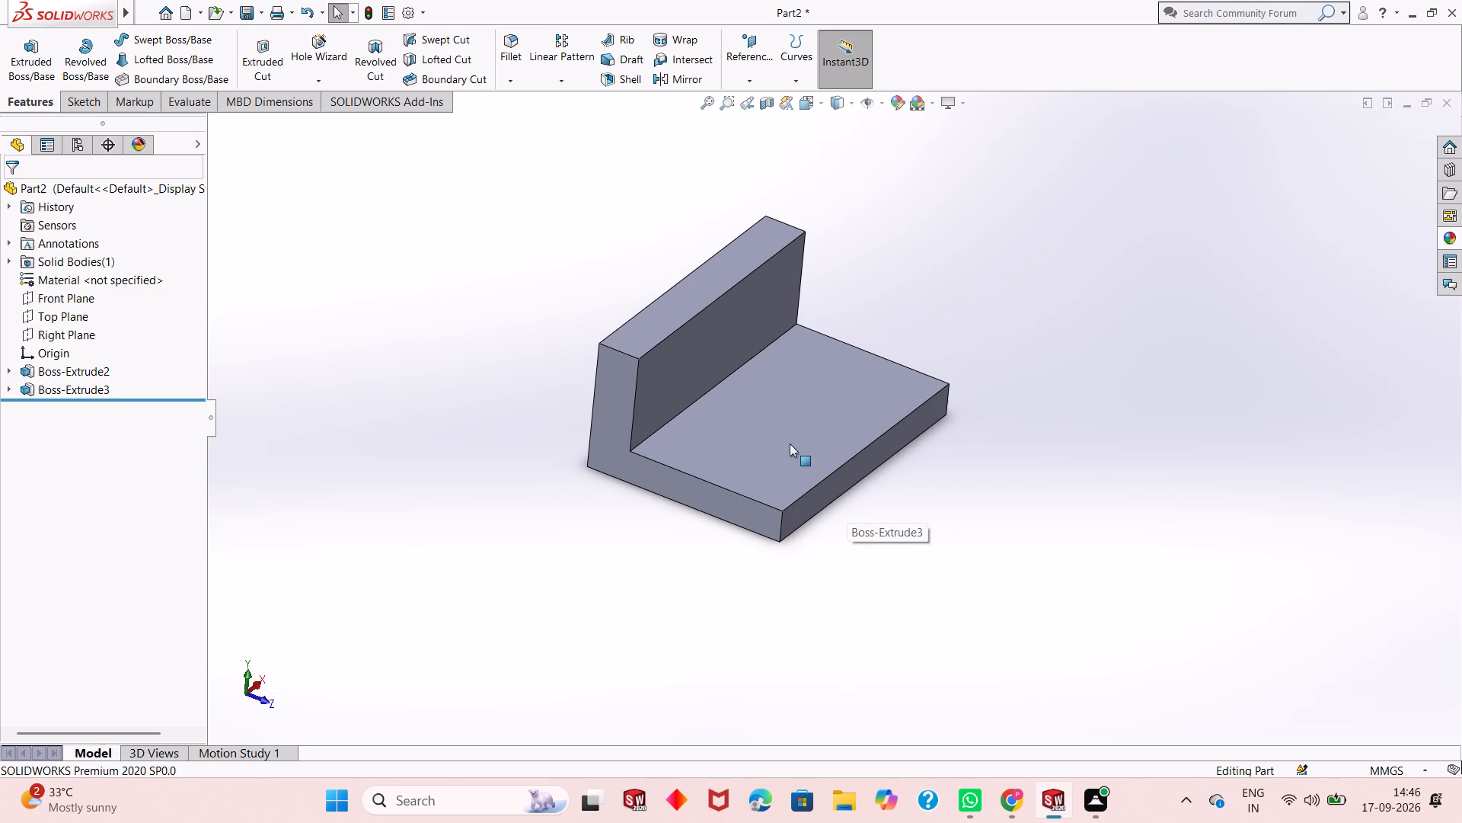
{"action": "middle_click_drag", "start_coordinate": [828, 450], "coordinate": [684, 392]}
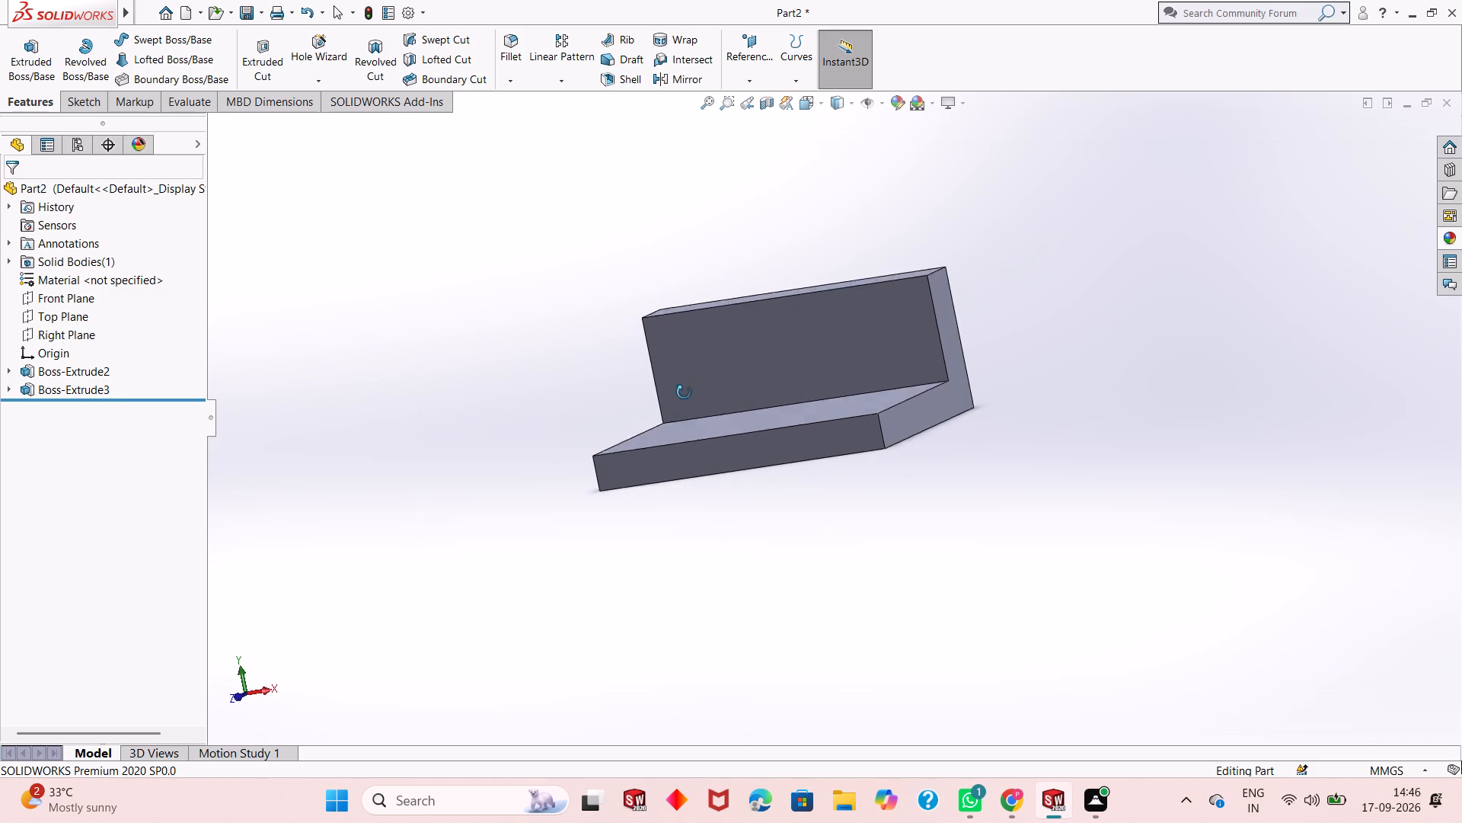
{"action": "middle_click_drag", "start_coordinate": [684, 392], "coordinate": [683, 434]}
{"action": "middle_click_drag", "start_coordinate": [790, 412], "coordinate": [795, 447]}
{"action": "middle_click_drag", "start_coordinate": [795, 447], "coordinate": [796, 463]}
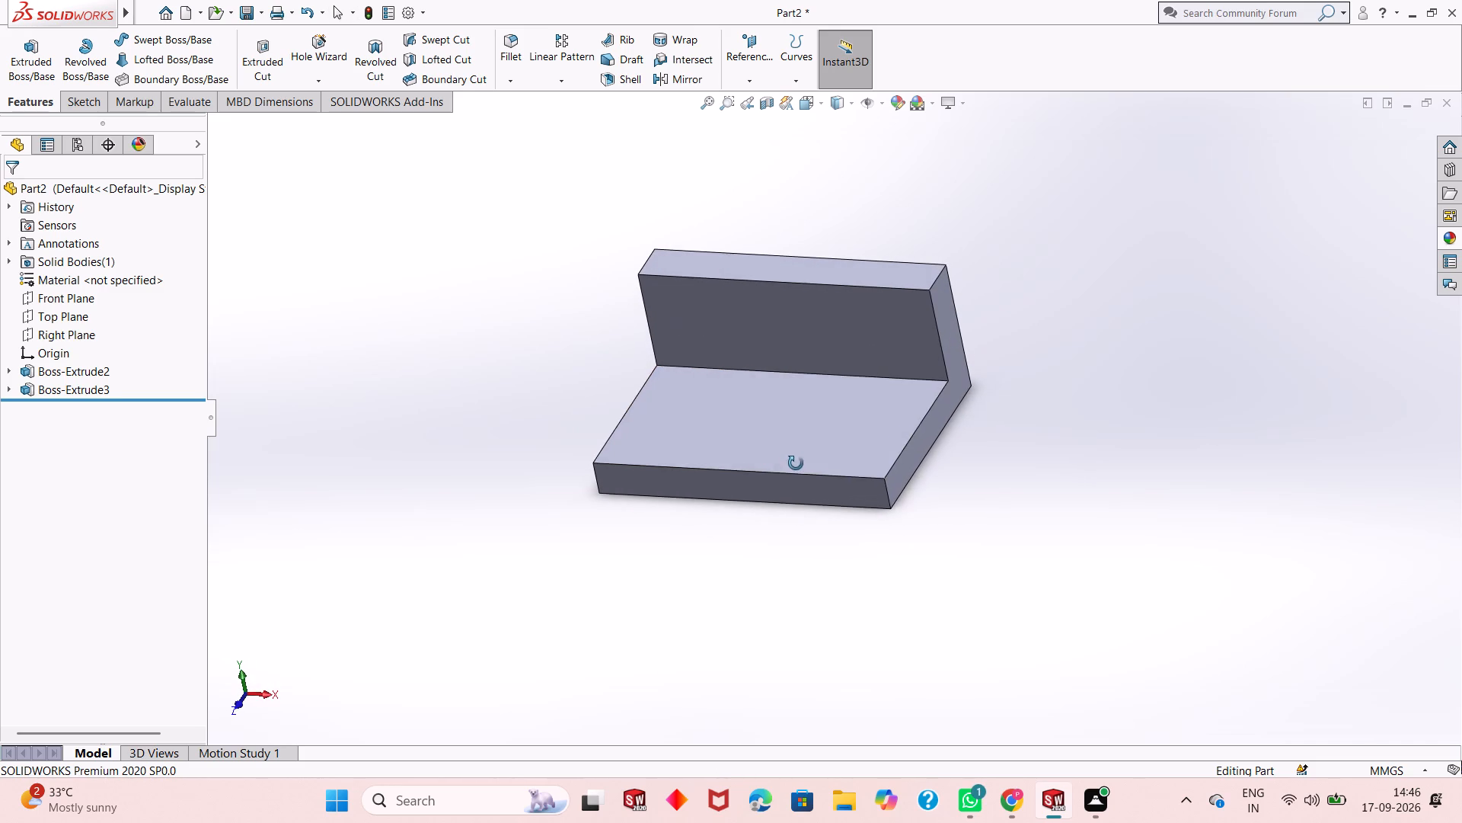
{"action": "middle_click_drag", "start_coordinate": [796, 463], "coordinate": [796, 465]}
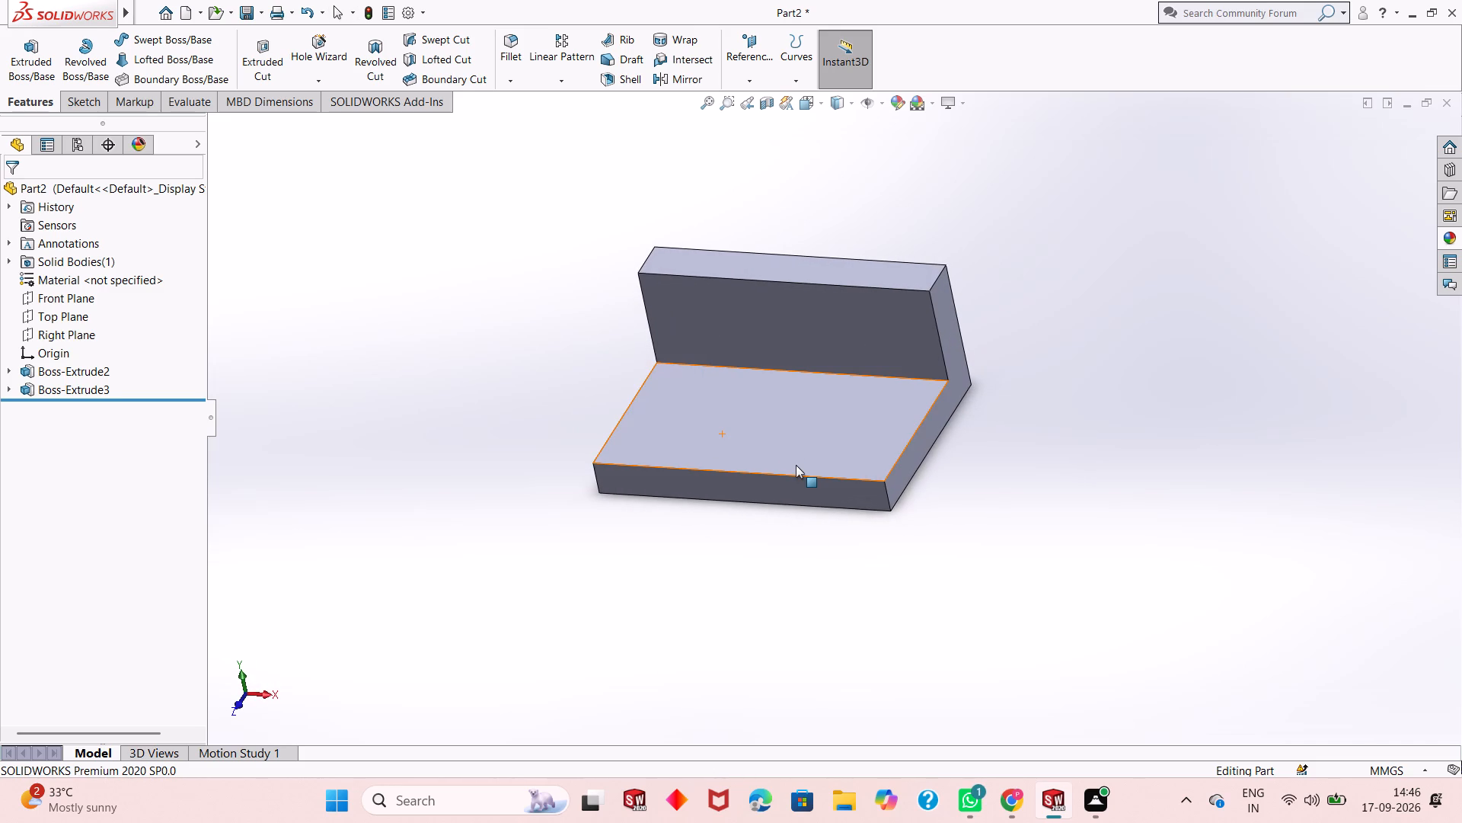
{"action": "scroll", "coordinate": [796, 465], "scroll_direction": "down", "scroll_amount": 2}
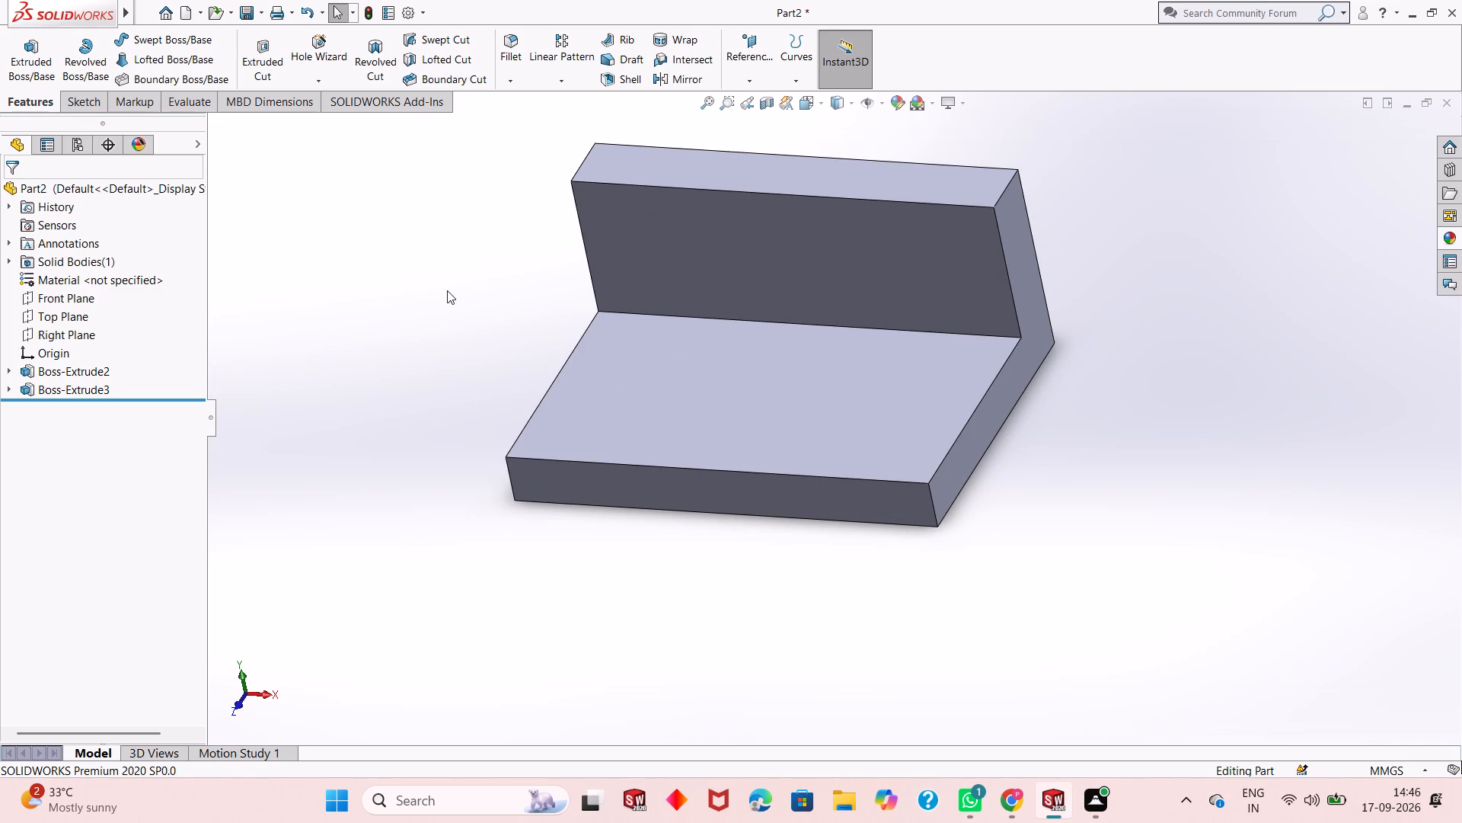
Start a new sketch on the base plate's top face and orient the view normal to it.
{"action": "left_click", "coordinate": [752, 435]}
{"action": "left_click", "coordinate": [822, 392]}
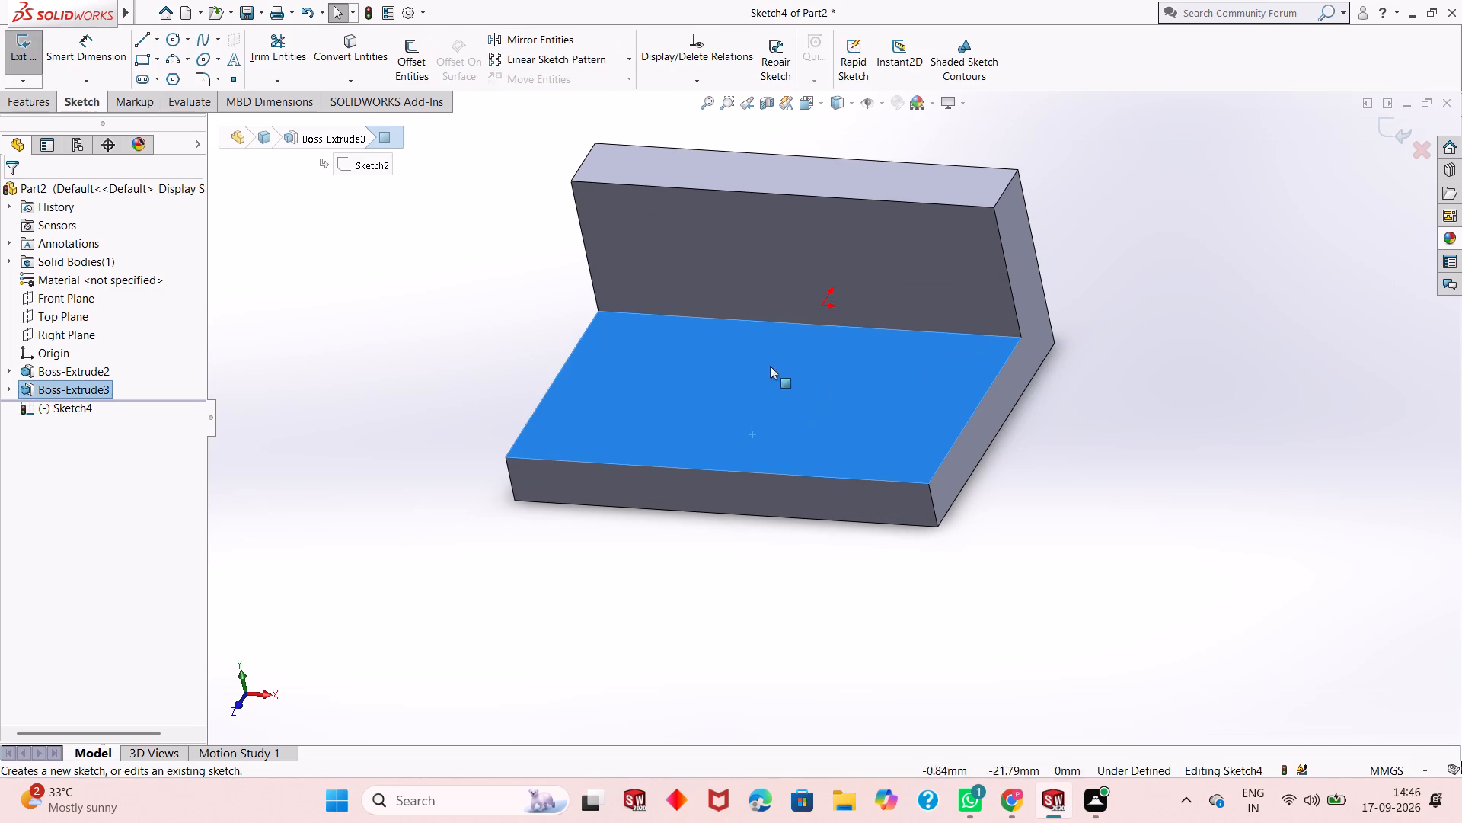
{"action": "left_click", "coordinate": [482, 331]}
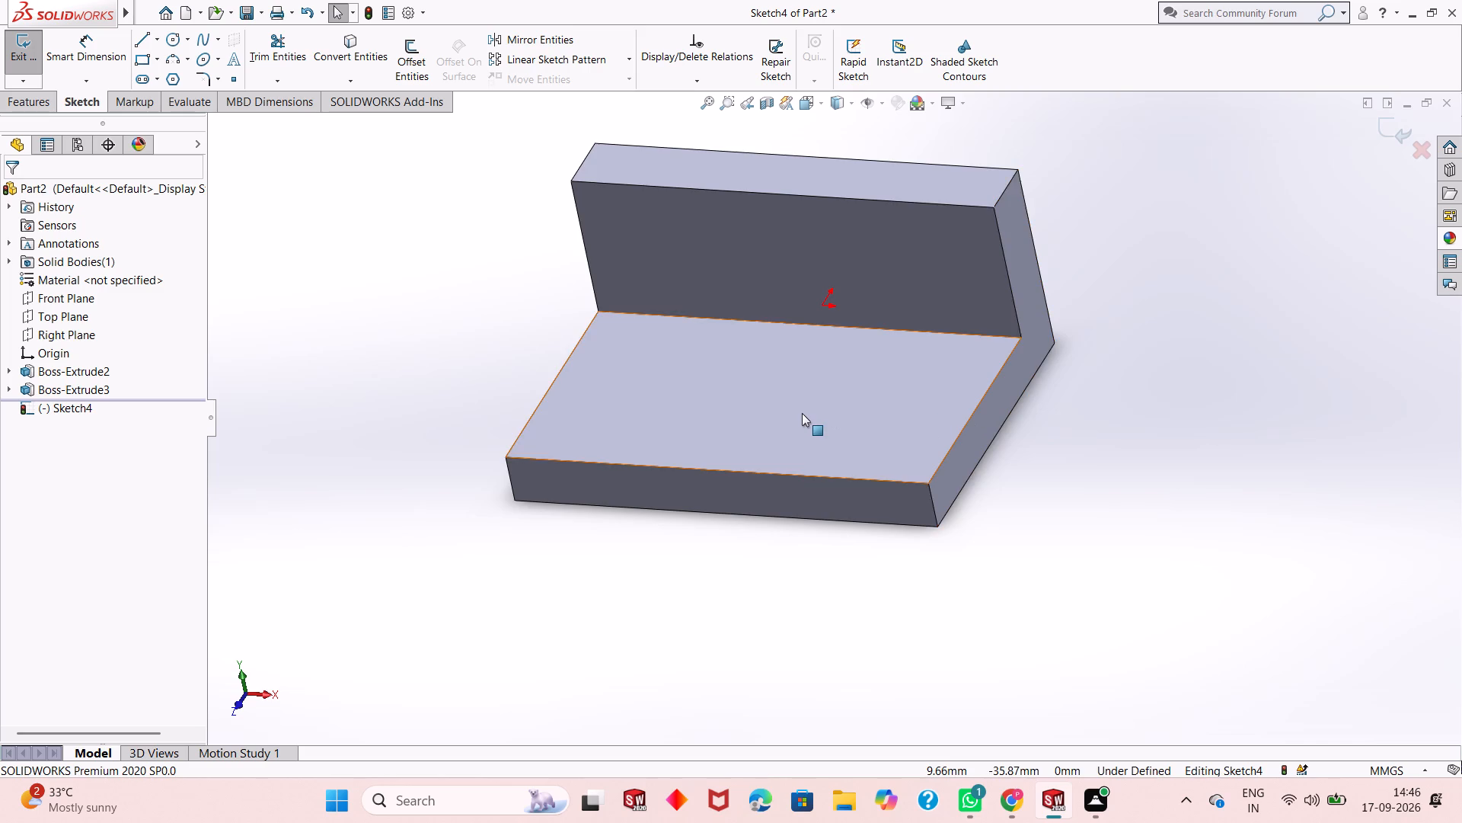
{"action": "scroll", "coordinate": [802, 413], "scroll_direction": "up", "scroll_amount": 1}
{"action": "scroll", "coordinate": [801, 413], "scroll_direction": "down", "scroll_amount": 1}
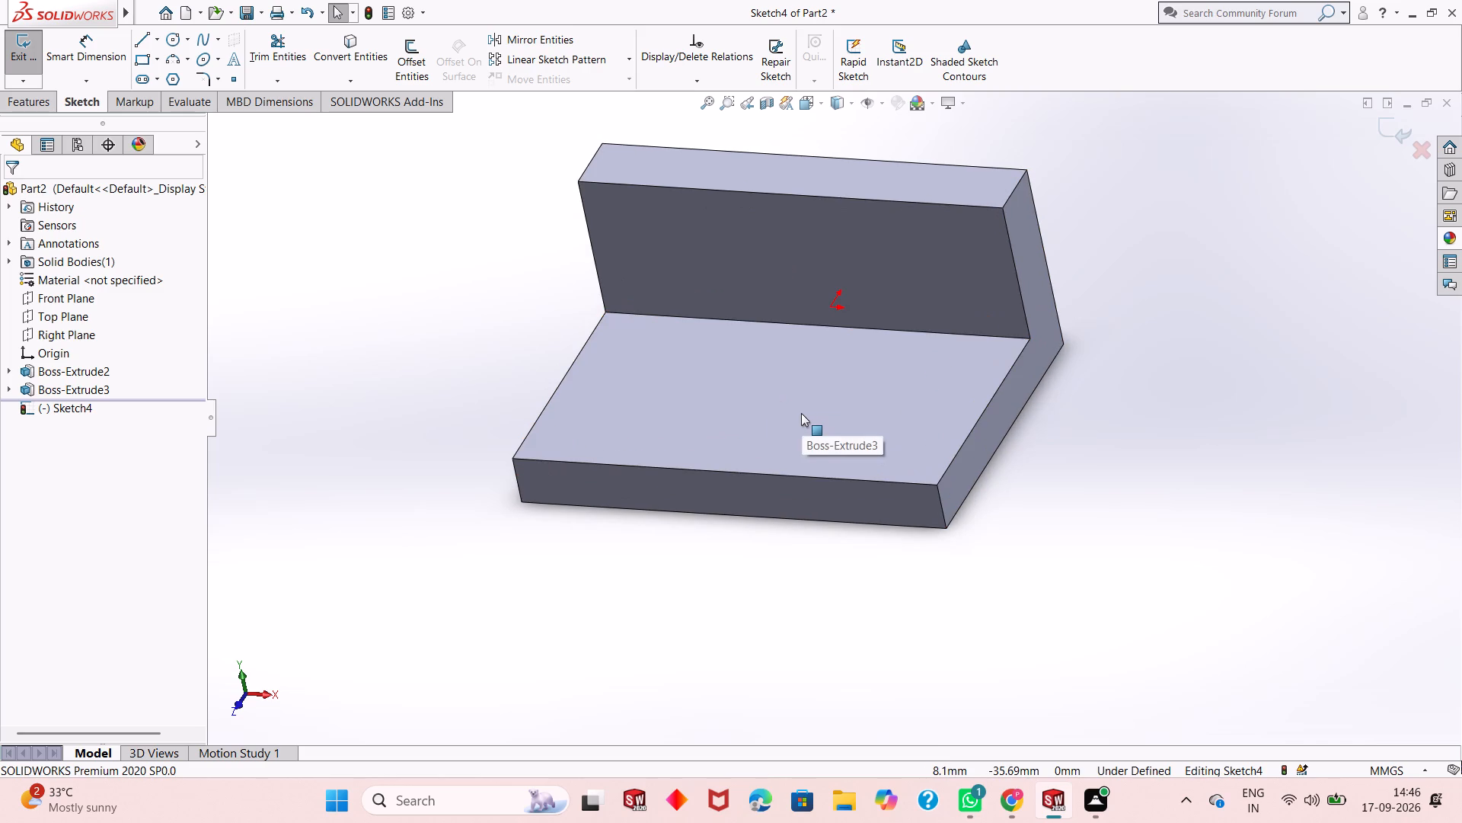
{"action": "scroll", "coordinate": [800, 424], "scroll_direction": "up", "scroll_amount": 2}
{"action": "scroll", "coordinate": [820, 584], "scroll_direction": "up", "scroll_amount": 1}
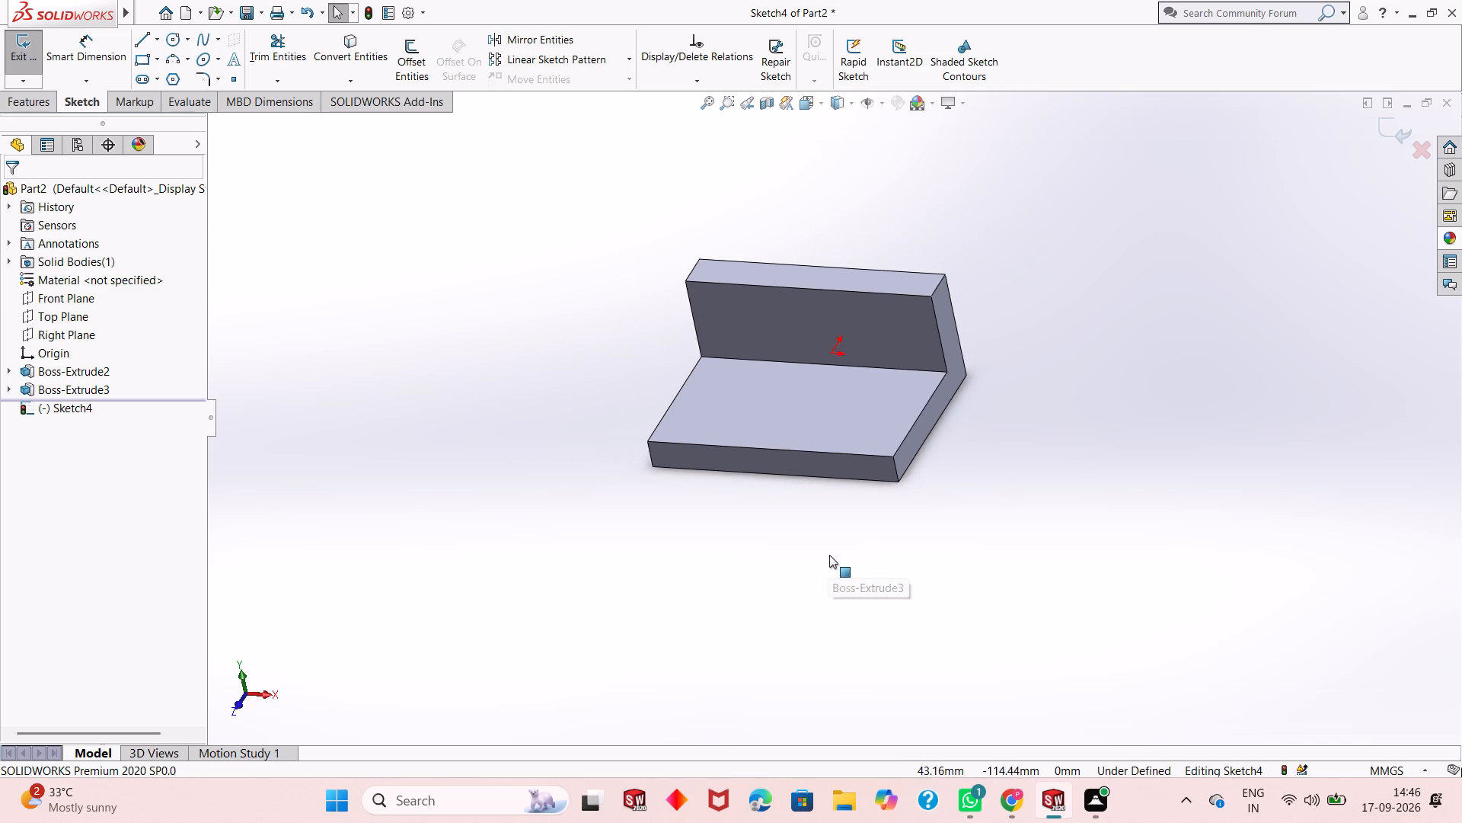
{"action": "middle_click_drag", "start_coordinate": [832, 555], "coordinate": [873, 634]}
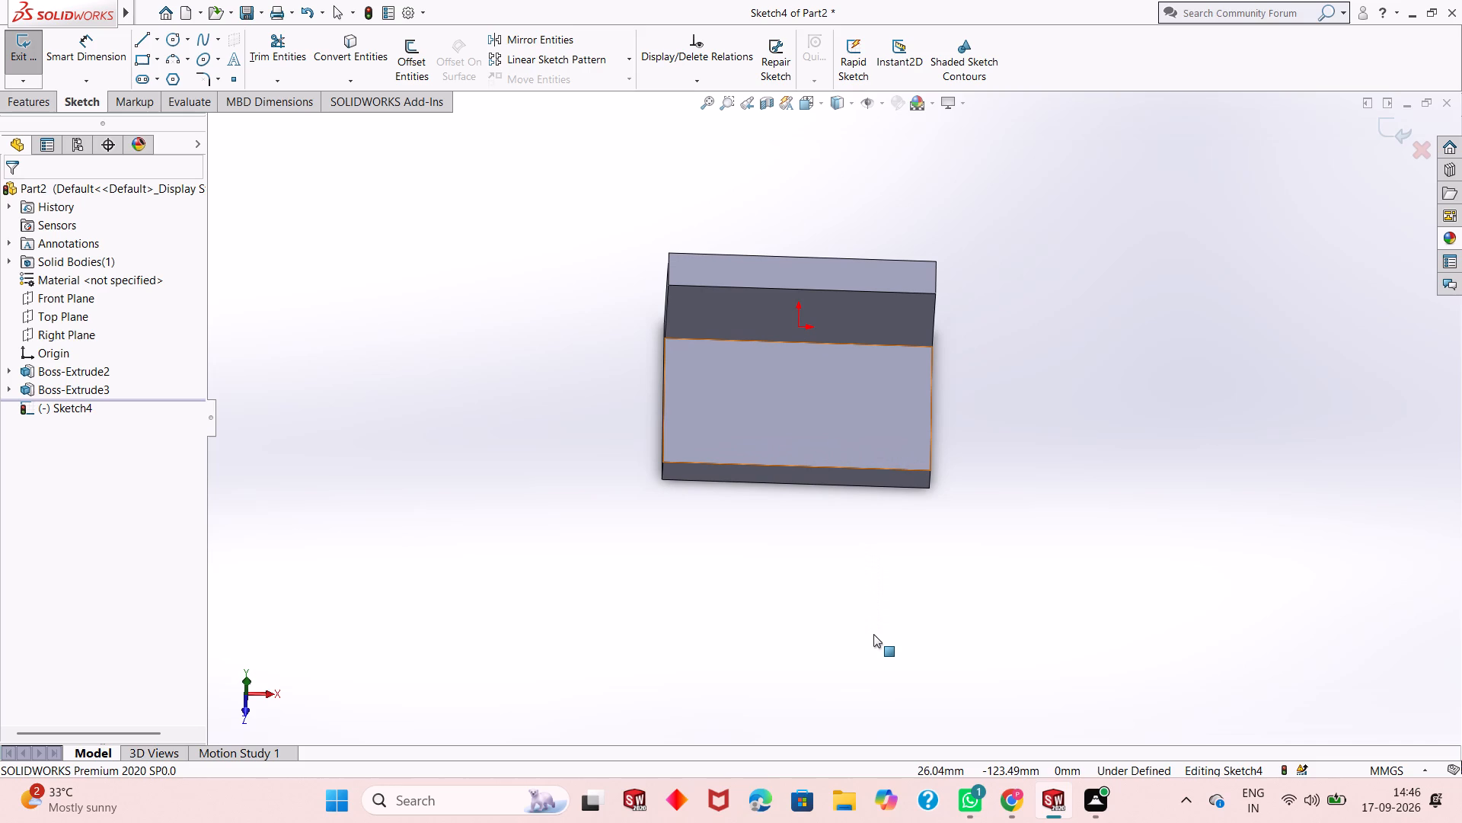
{"action": "key", "text": "ctrl+8"}
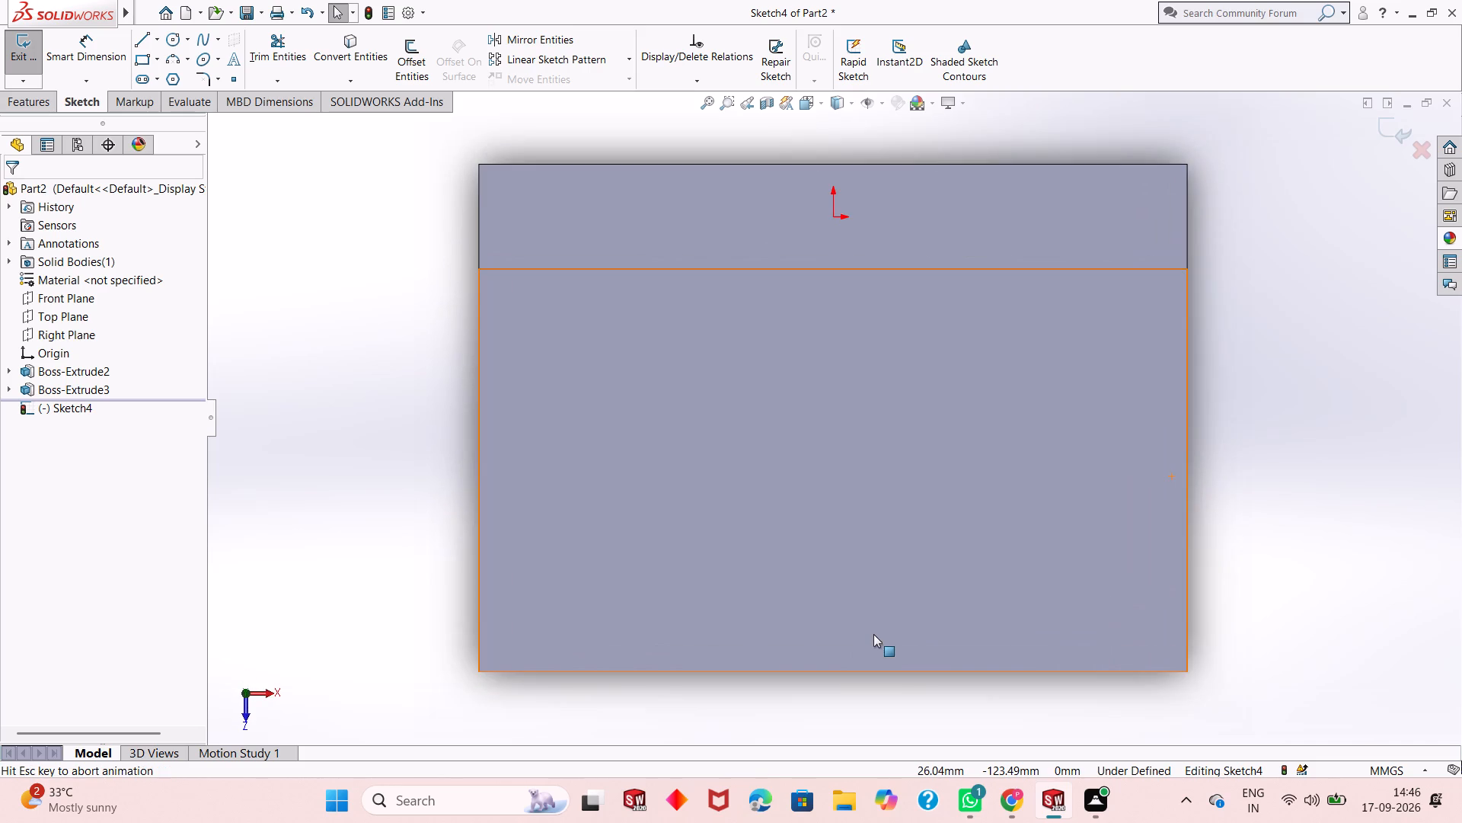
Sketch a circle about 41 mm in diameter beyond the base plate's front edge, its centre vertically aligned with the origin.
{"action": "scroll", "coordinate": [854, 502], "scroll_direction": "up", "scroll_amount": 5}
{"action": "scroll", "coordinate": [856, 658], "scroll_direction": "down", "scroll_amount": 2}
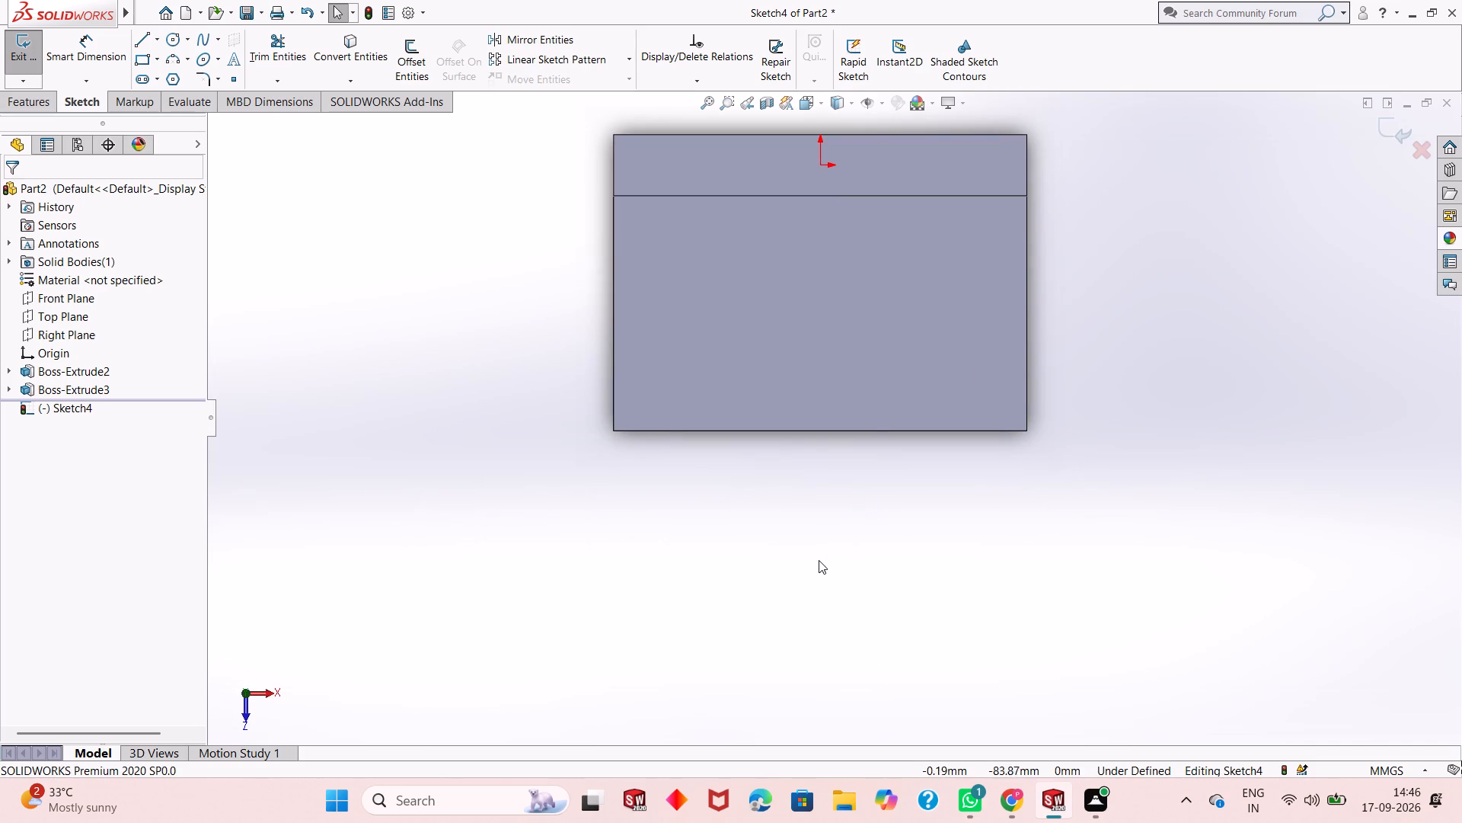
{"action": "left_click", "coordinate": [166, 37]}
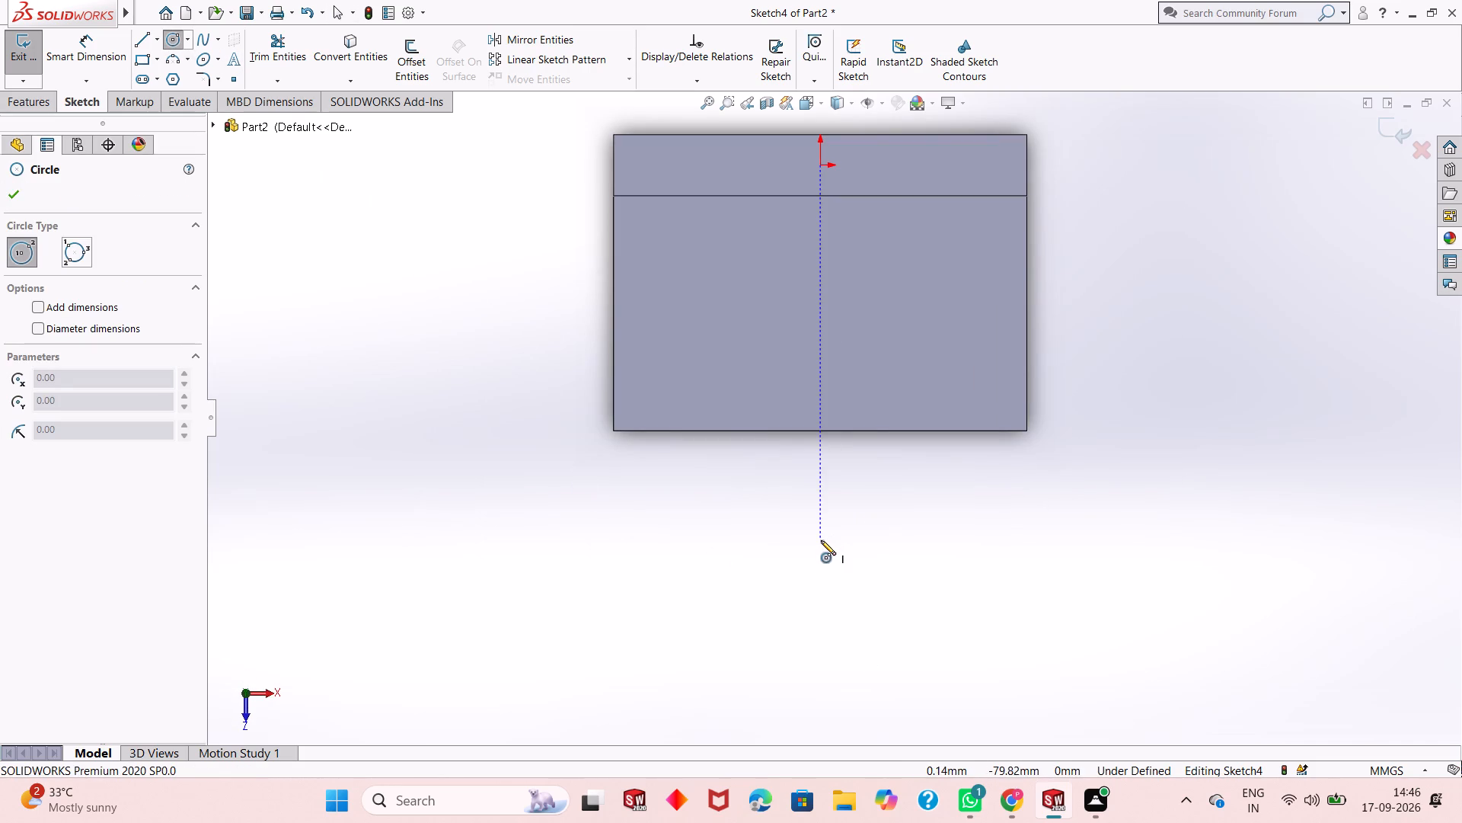
{"action": "left_click", "coordinate": [821, 541]}
{"action": "left_click", "coordinate": [843, 636]}
{"action": "right_click", "coordinate": [857, 599]}
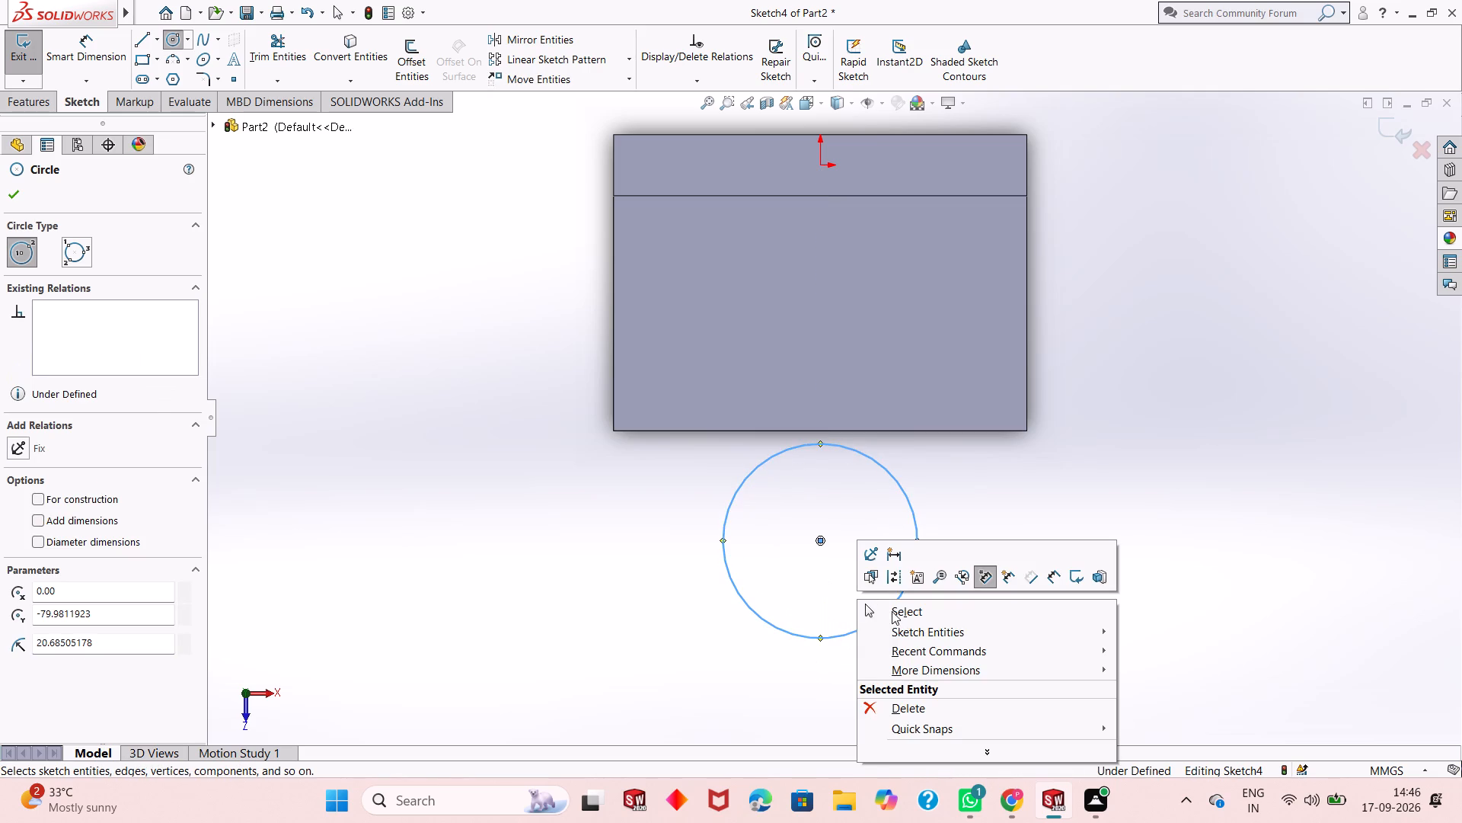
{"action": "left_click", "coordinate": [892, 611]}
Dimension the circle's diameter to 38 mm.
{"action": "left_click", "coordinate": [72, 57]}
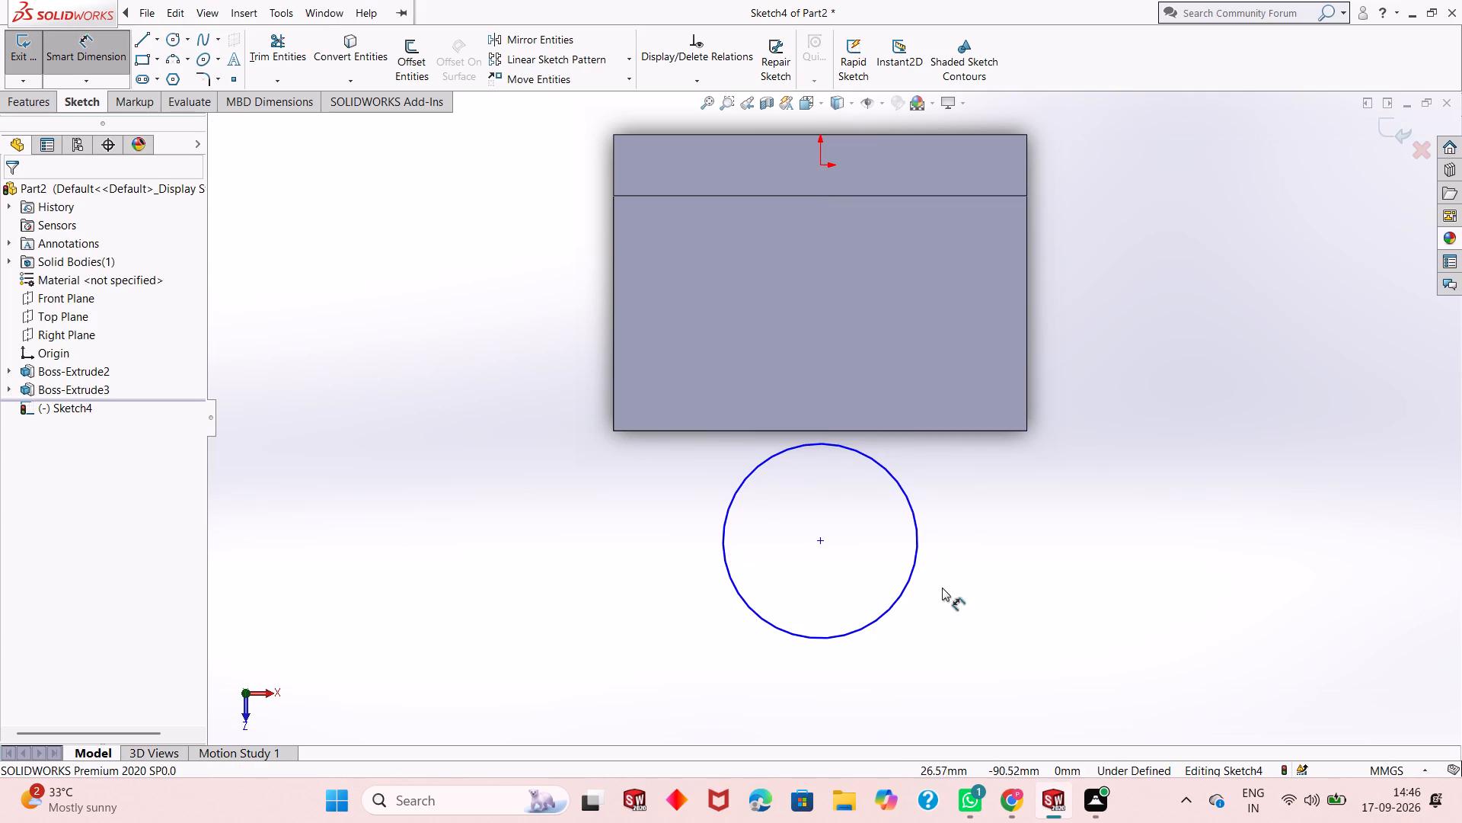
{"action": "left_click", "coordinate": [918, 563]}
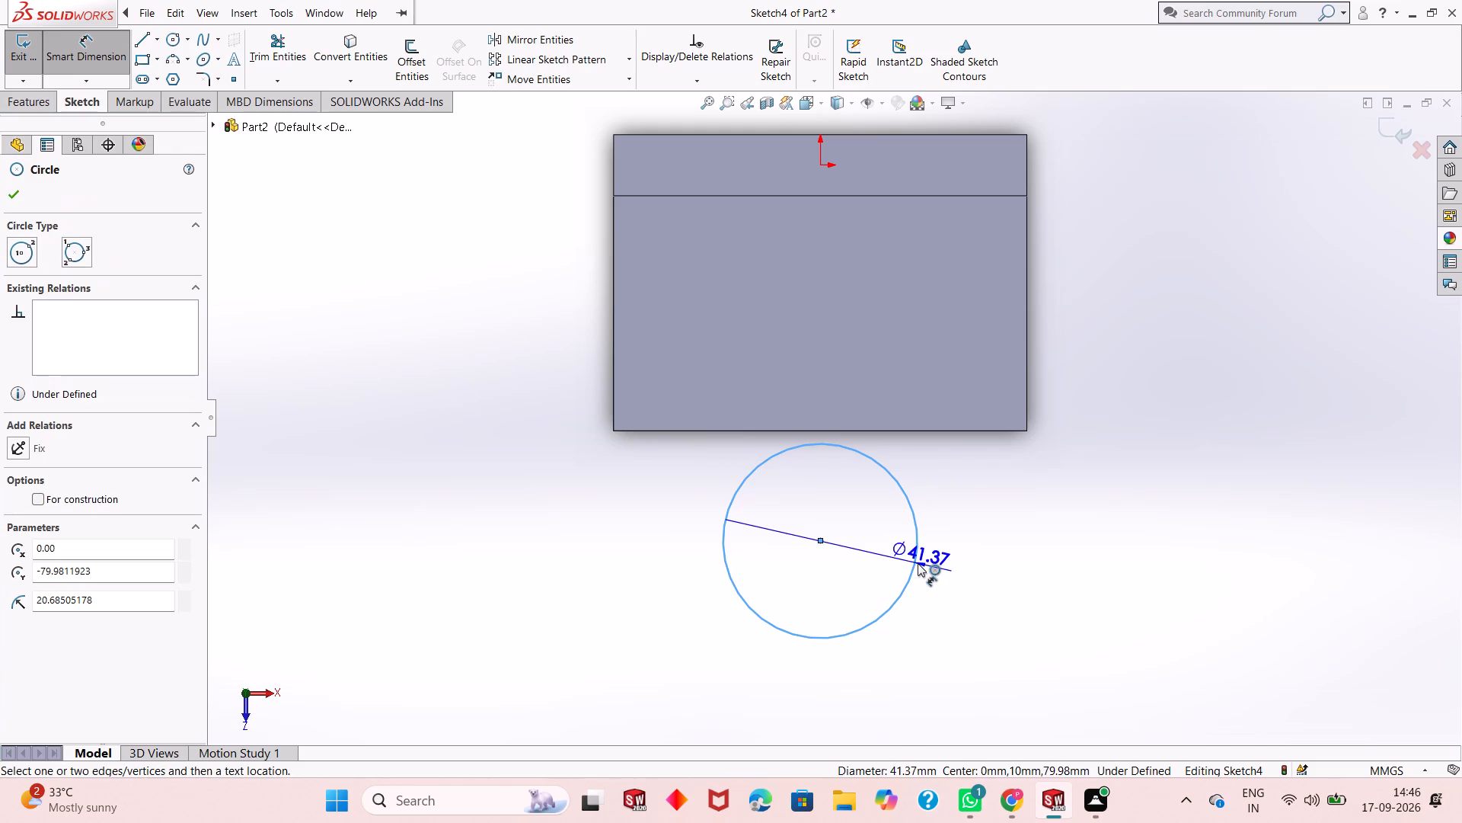
{"action": "left_click", "coordinate": [1203, 667]}
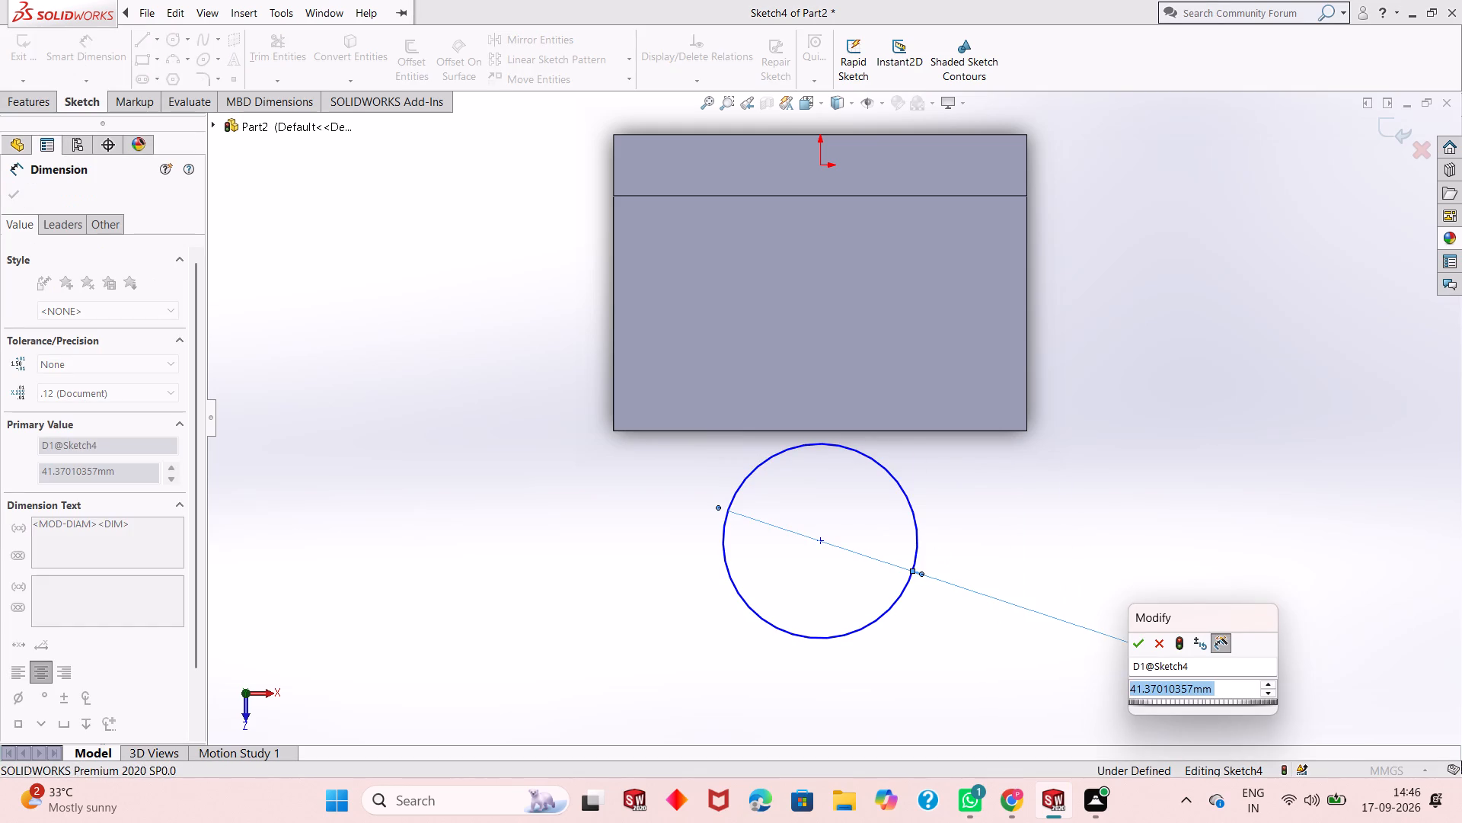
{"action": "type", "text": "38"}
{"action": "key", "text": "Return"}
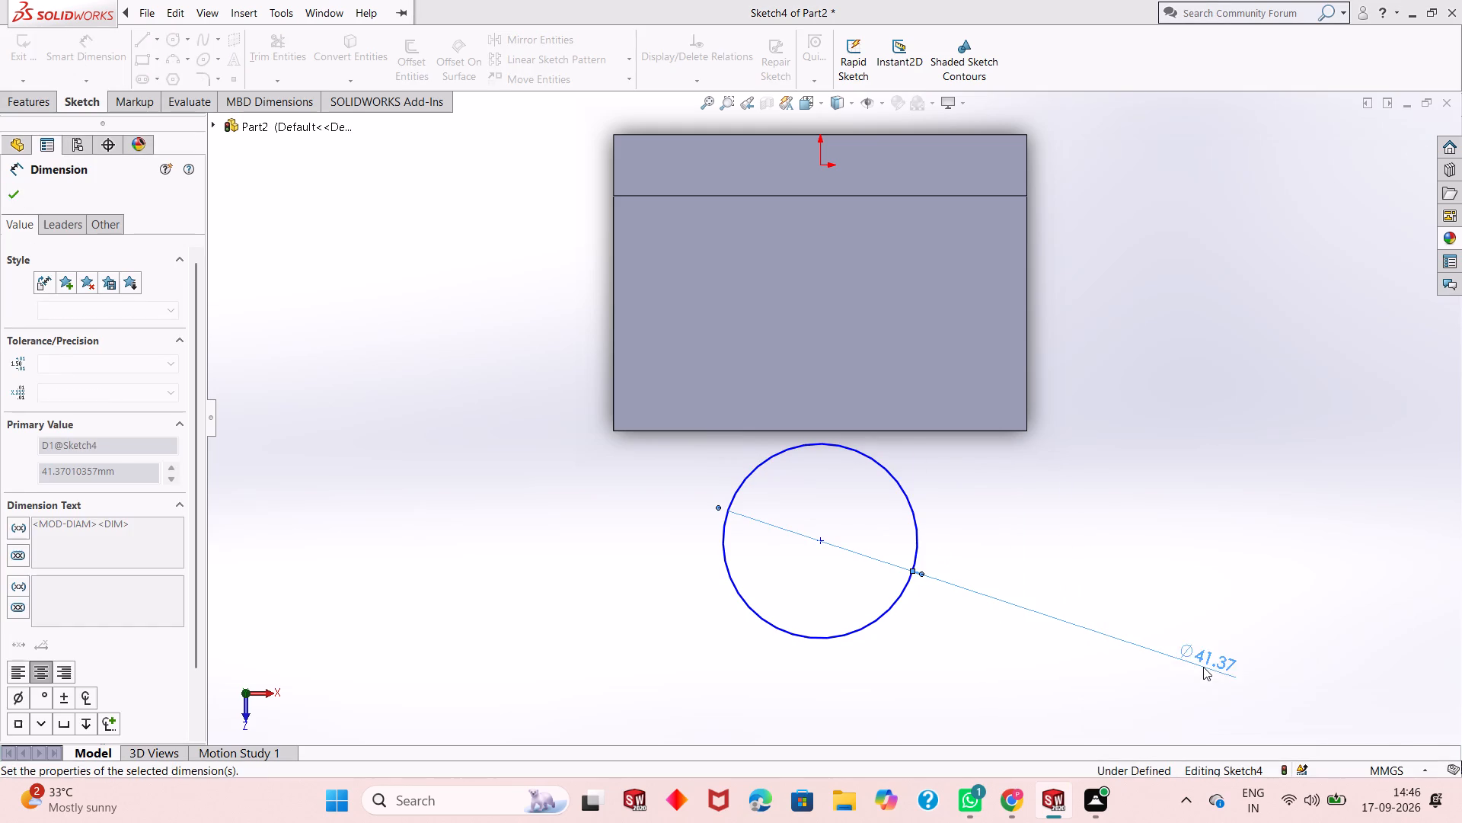
Dimension the distance from the circle's centre to the edge where the upright meets the base plate as 67 mm.
{"action": "left_click", "coordinate": [822, 545]}
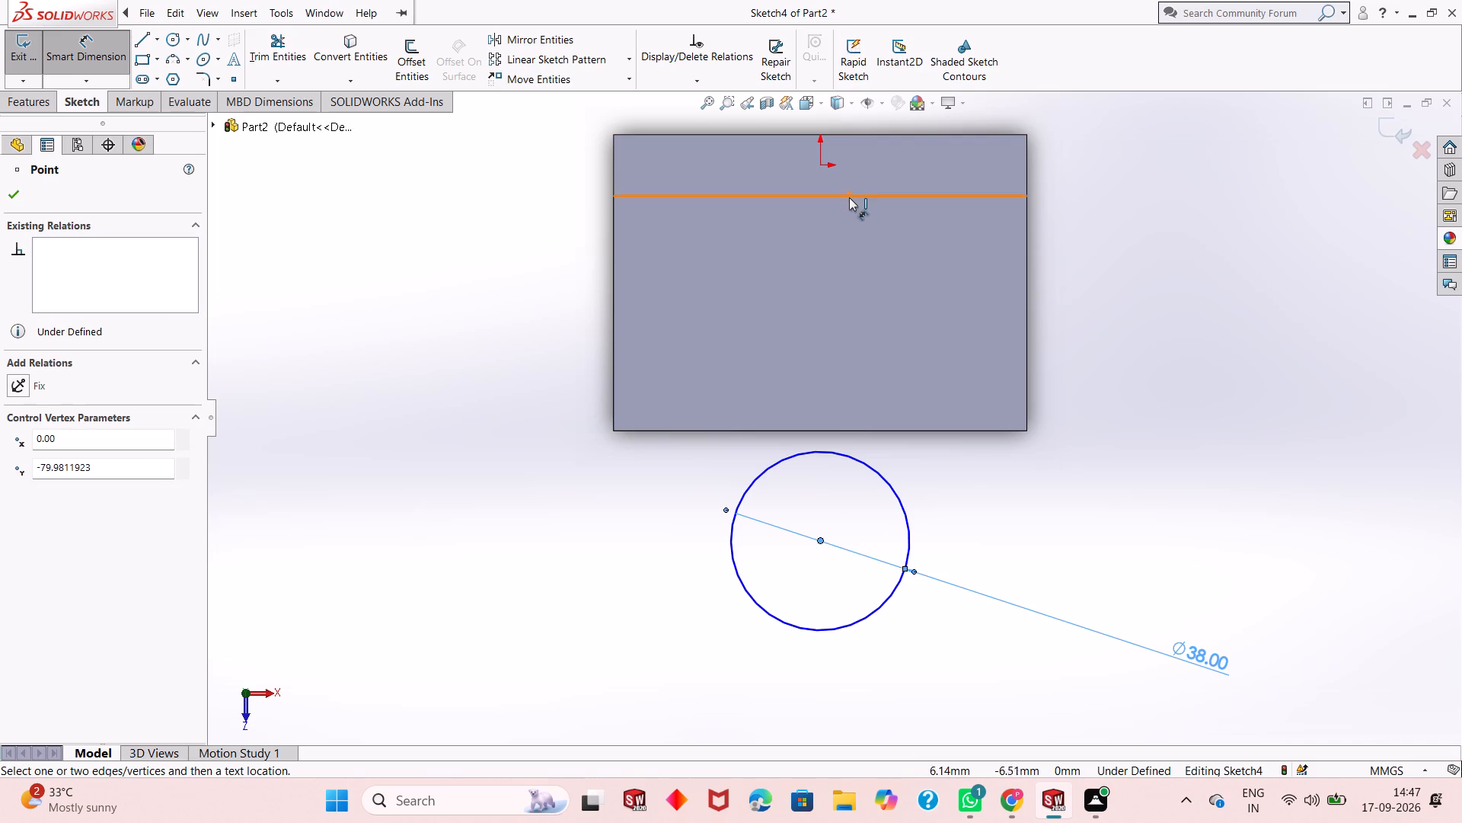
{"action": "left_click", "coordinate": [849, 198]}
{"action": "left_click", "coordinate": [1119, 209]}
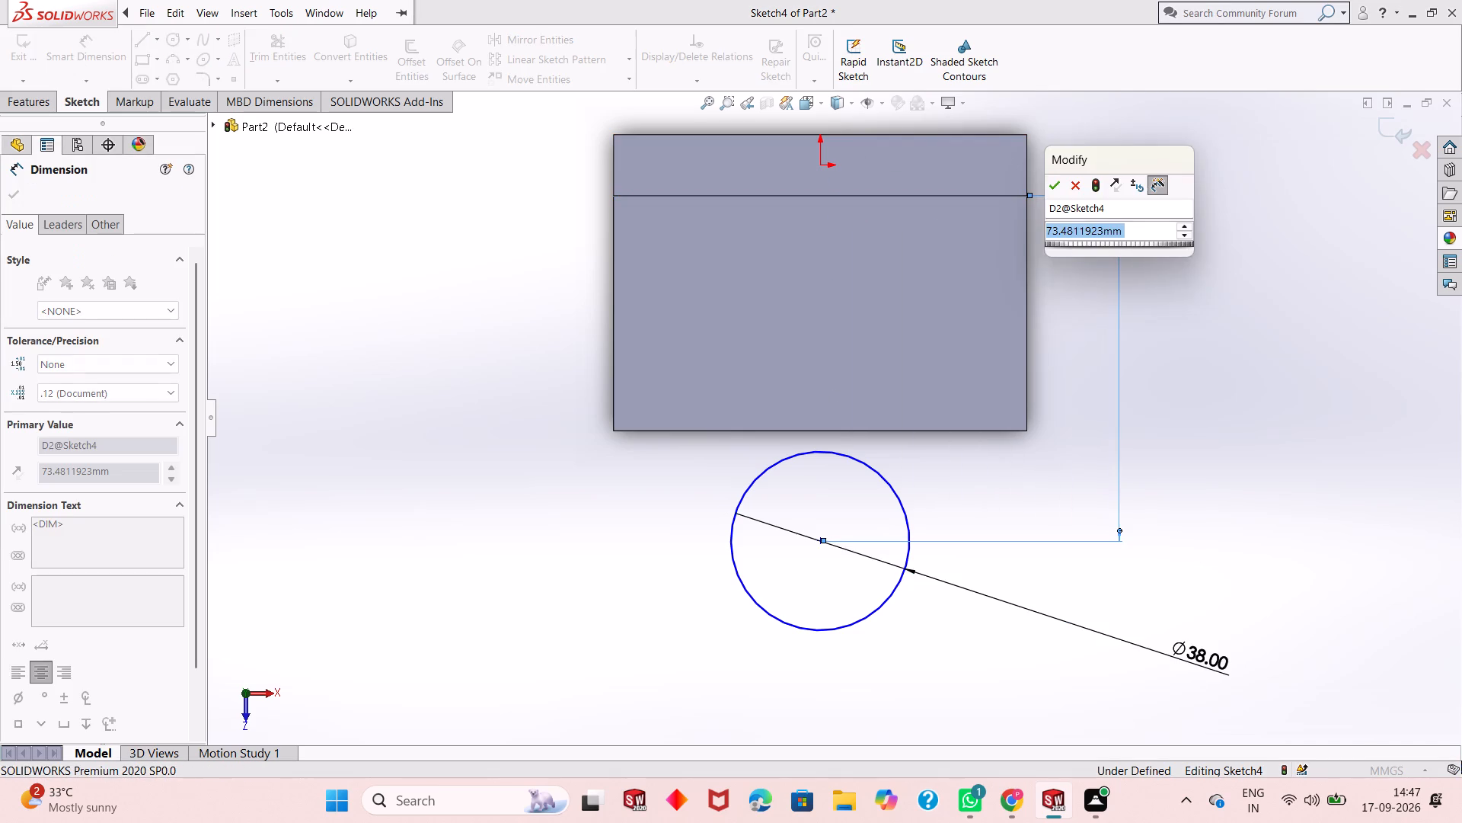
{"action": "type", "text": "67"}
{"action": "key", "text": "Return"}
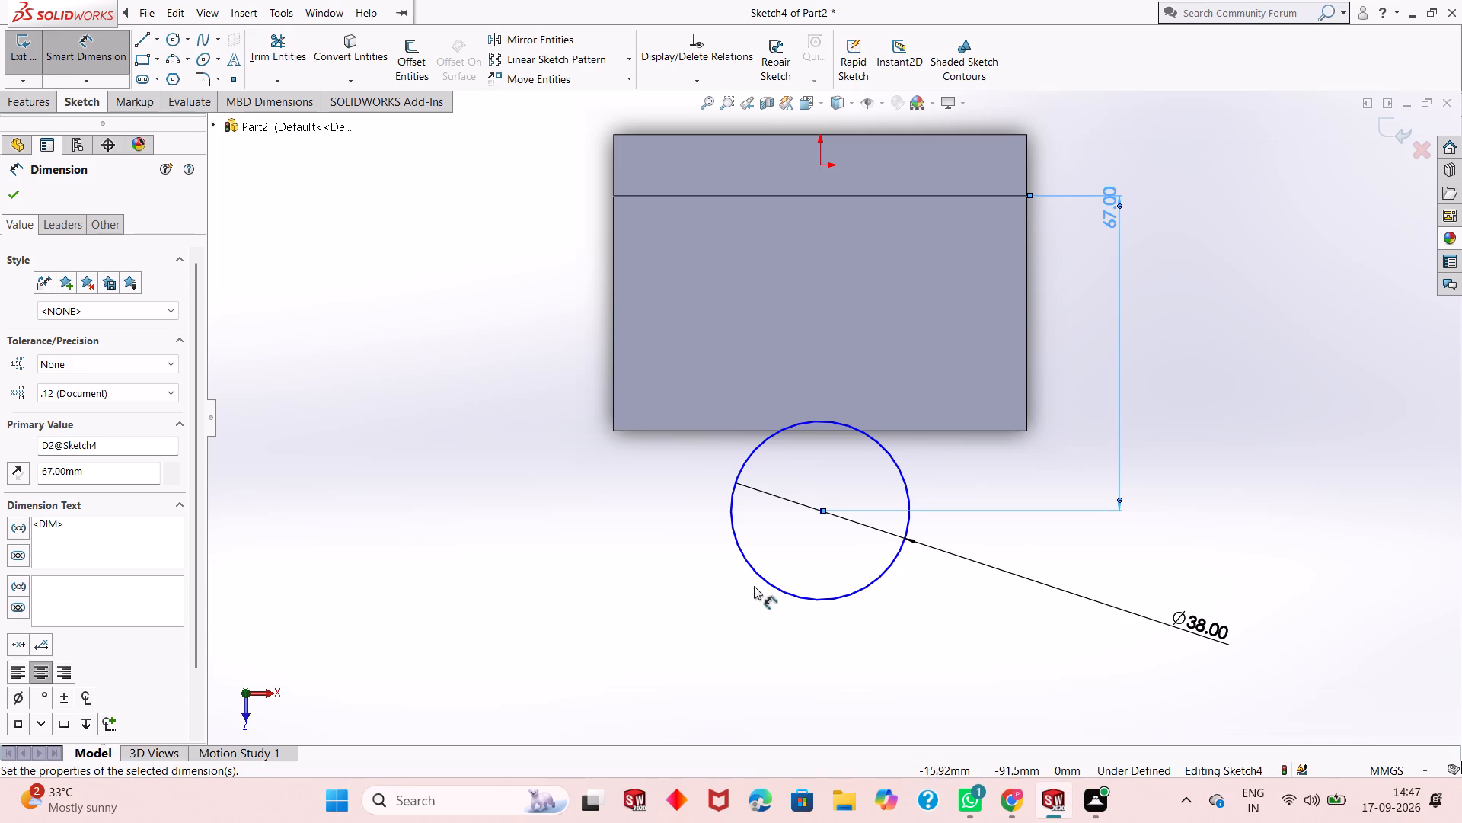
Dimension the horizontal distance between the circle's centre and the base plate's right front corner.
{"action": "left_click", "coordinate": [822, 515]}
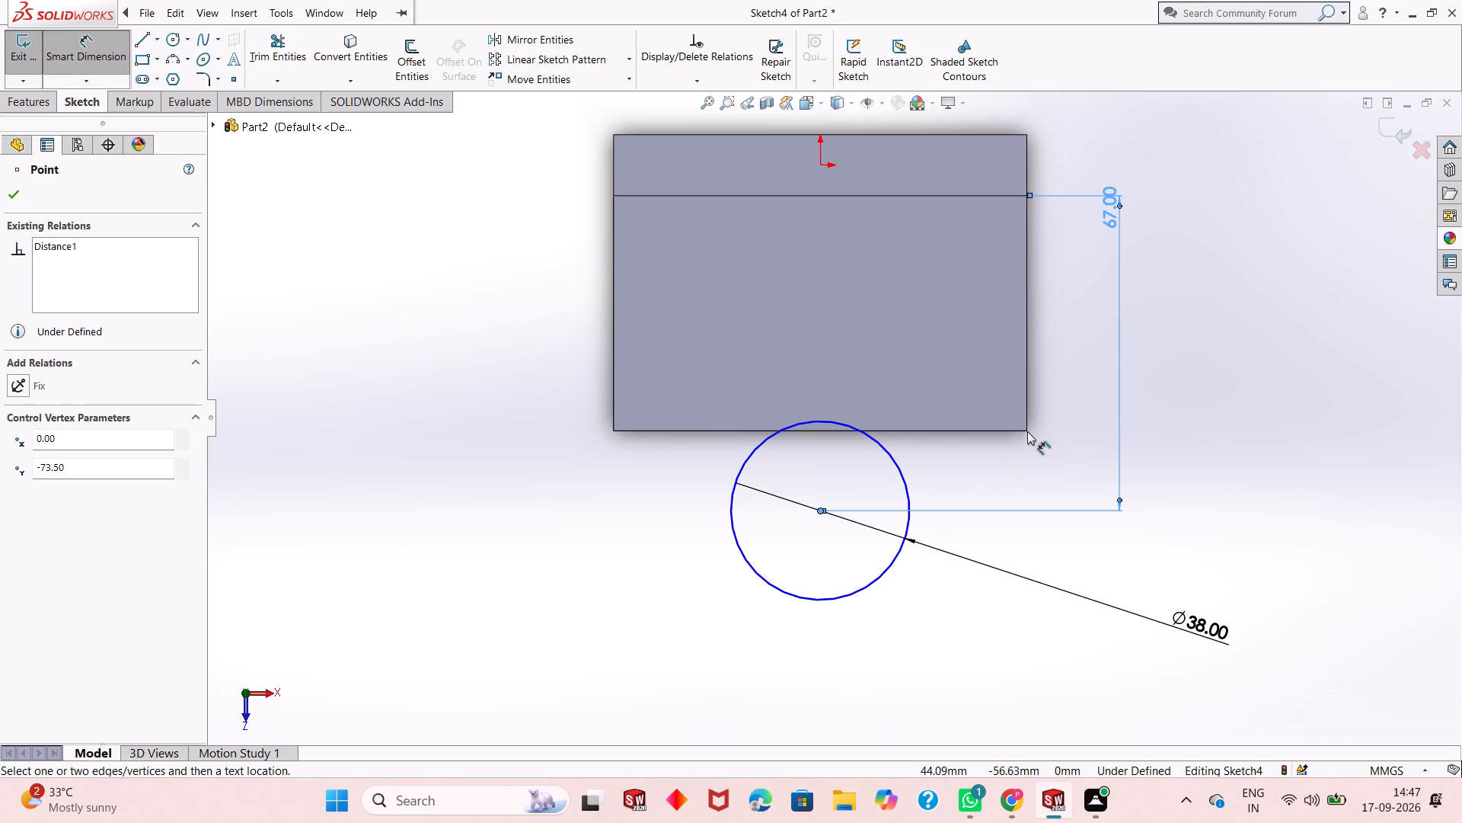
{"action": "left_click", "coordinate": [1026, 431]}
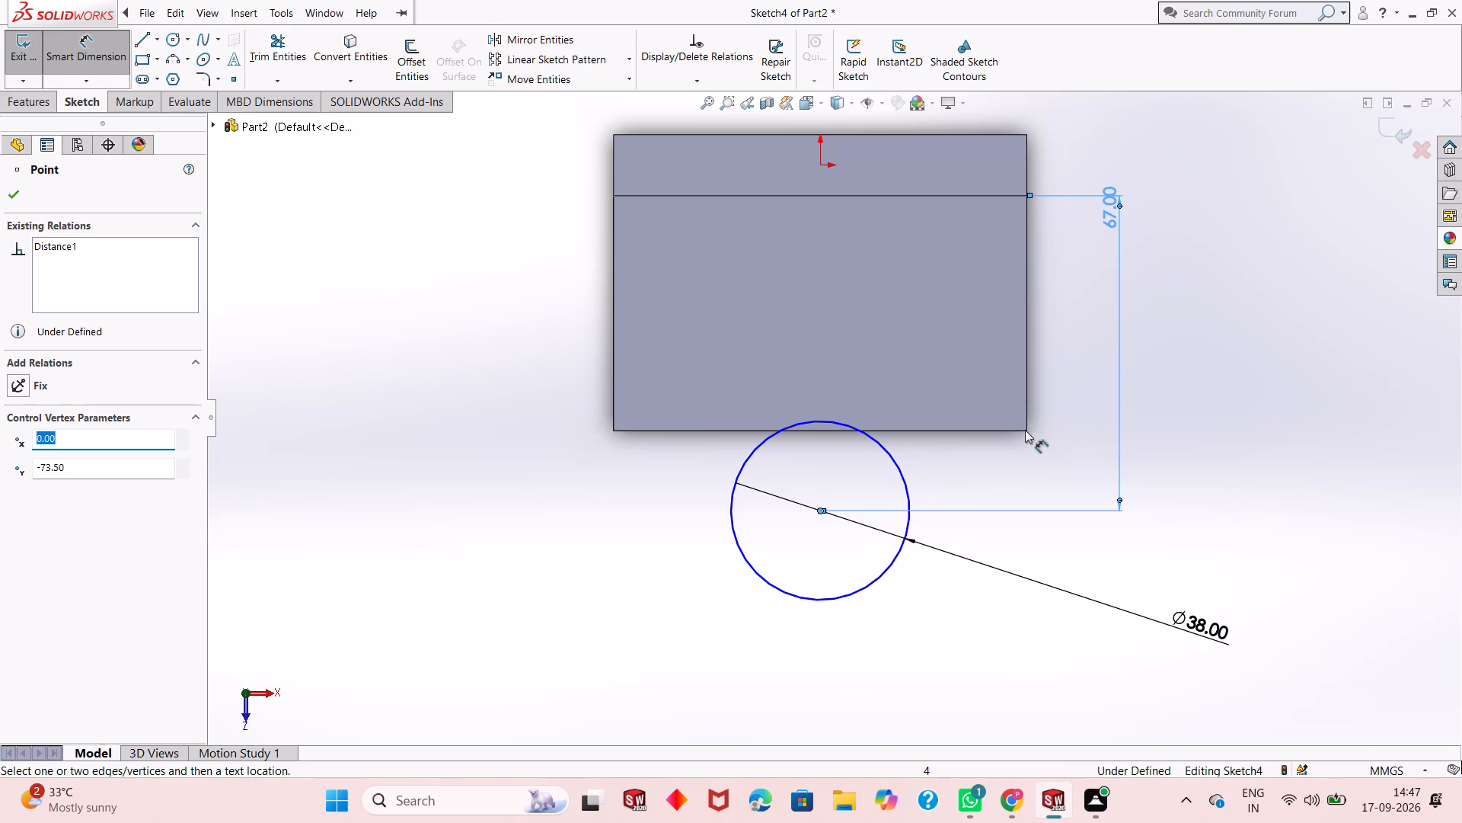
{"action": "left_click", "coordinate": [1026, 430]}
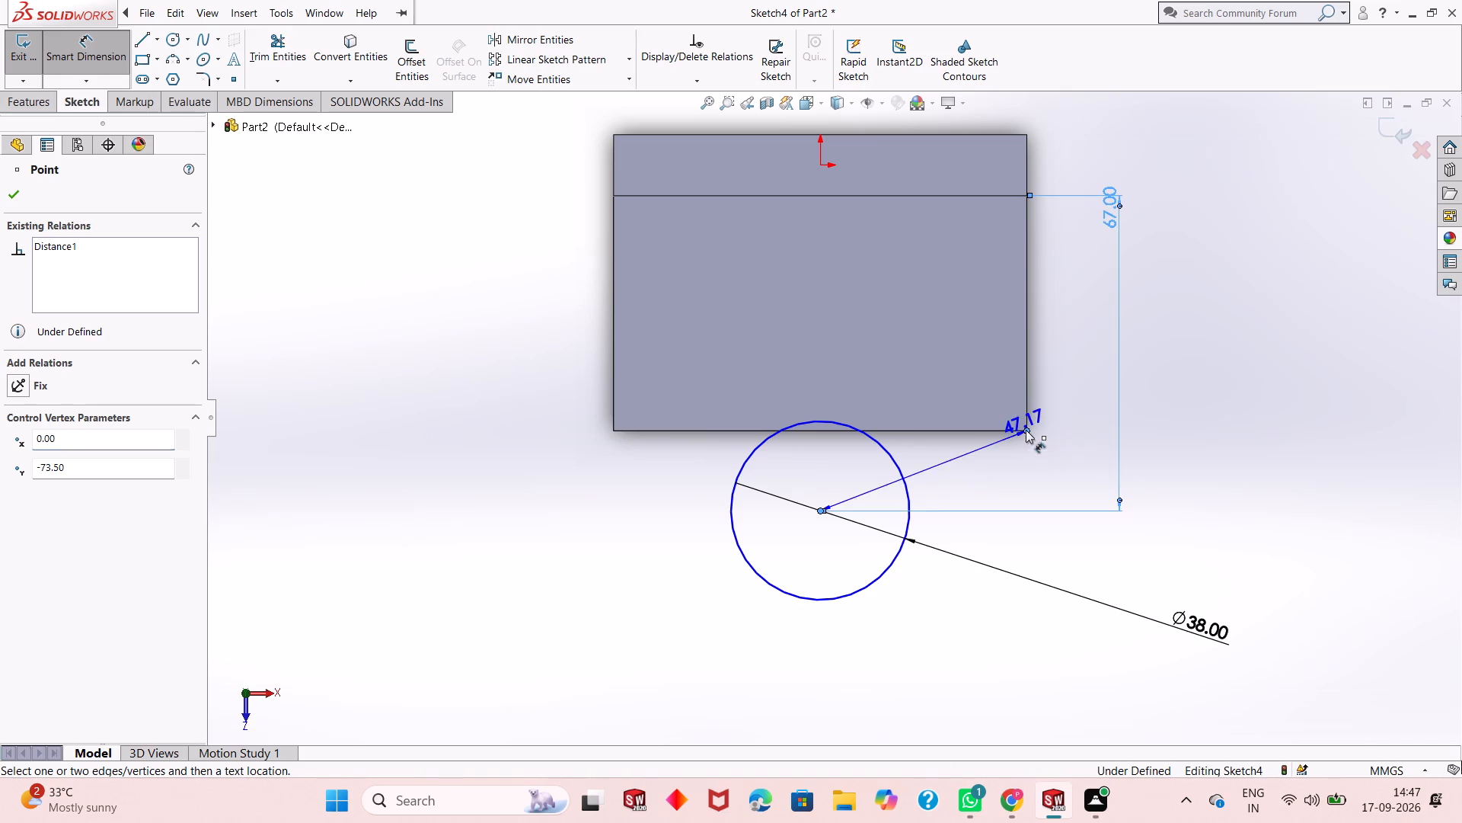
{"action": "left_click", "coordinate": [988, 658]}
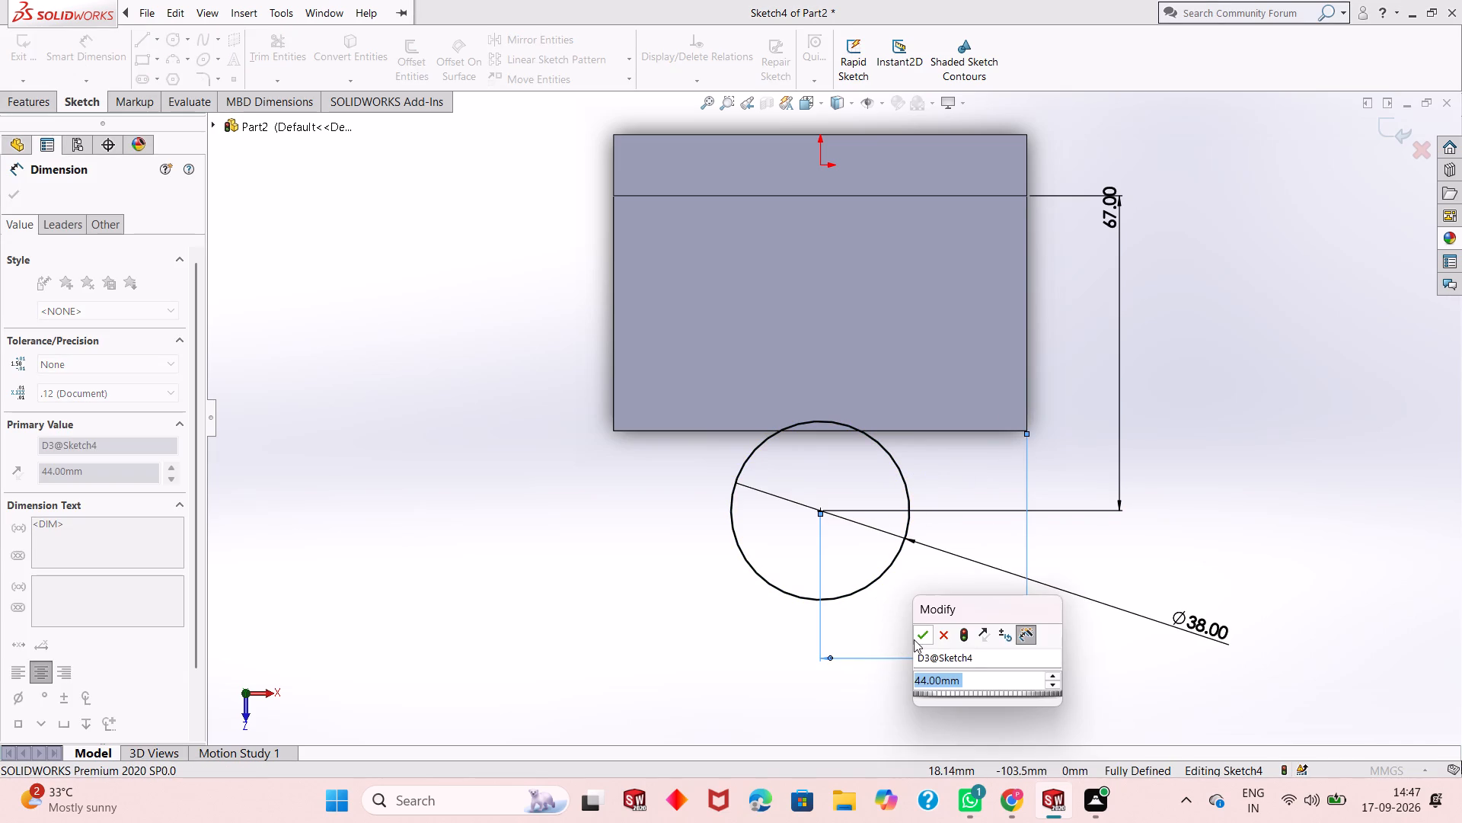
{"action": "left_click", "coordinate": [914, 639]}
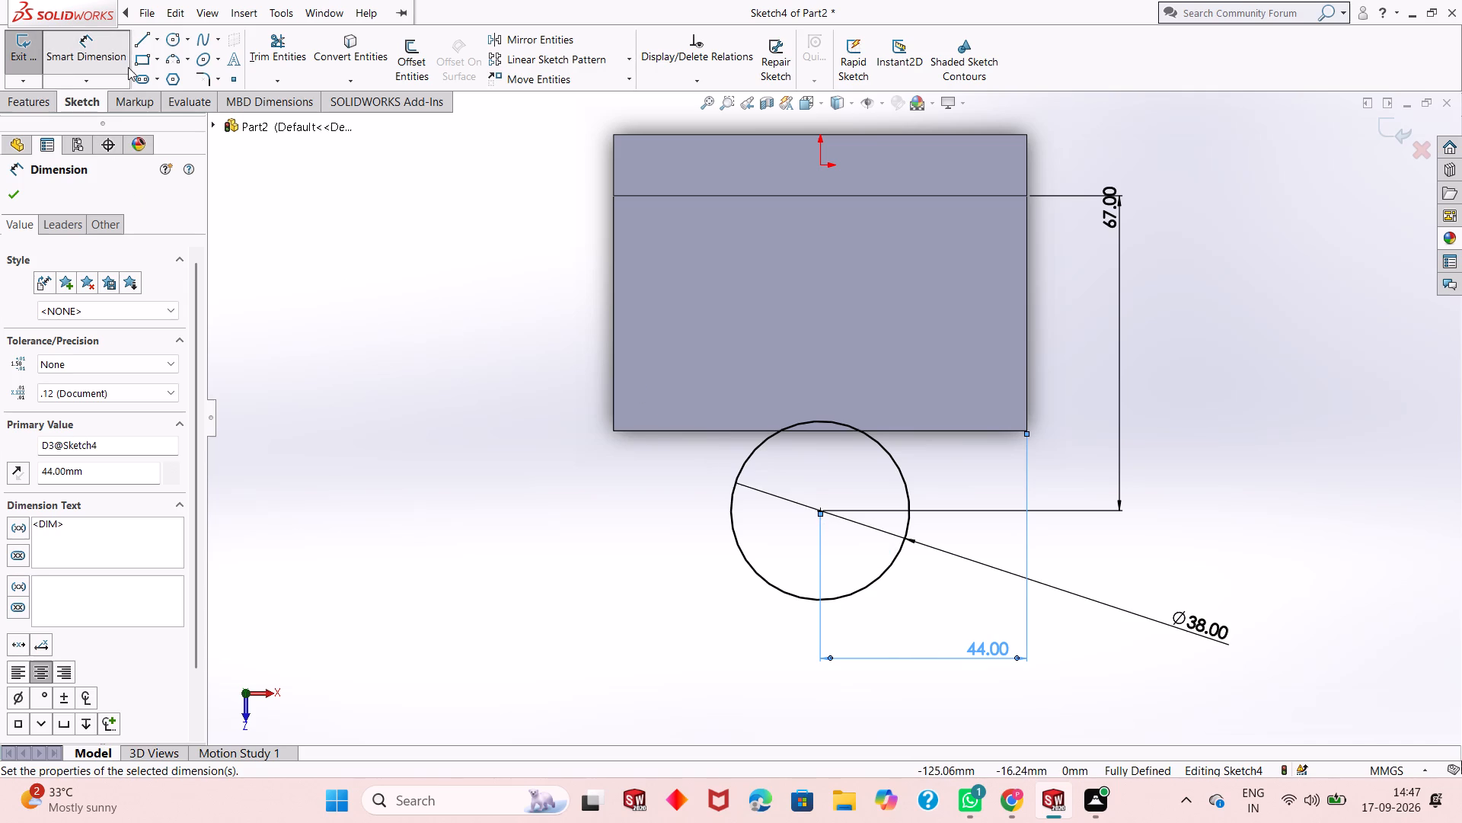
Sketch two slanted lines, one from each front corner of the base plate to the lower part of the circle.
{"action": "left_click", "coordinate": [144, 41]}
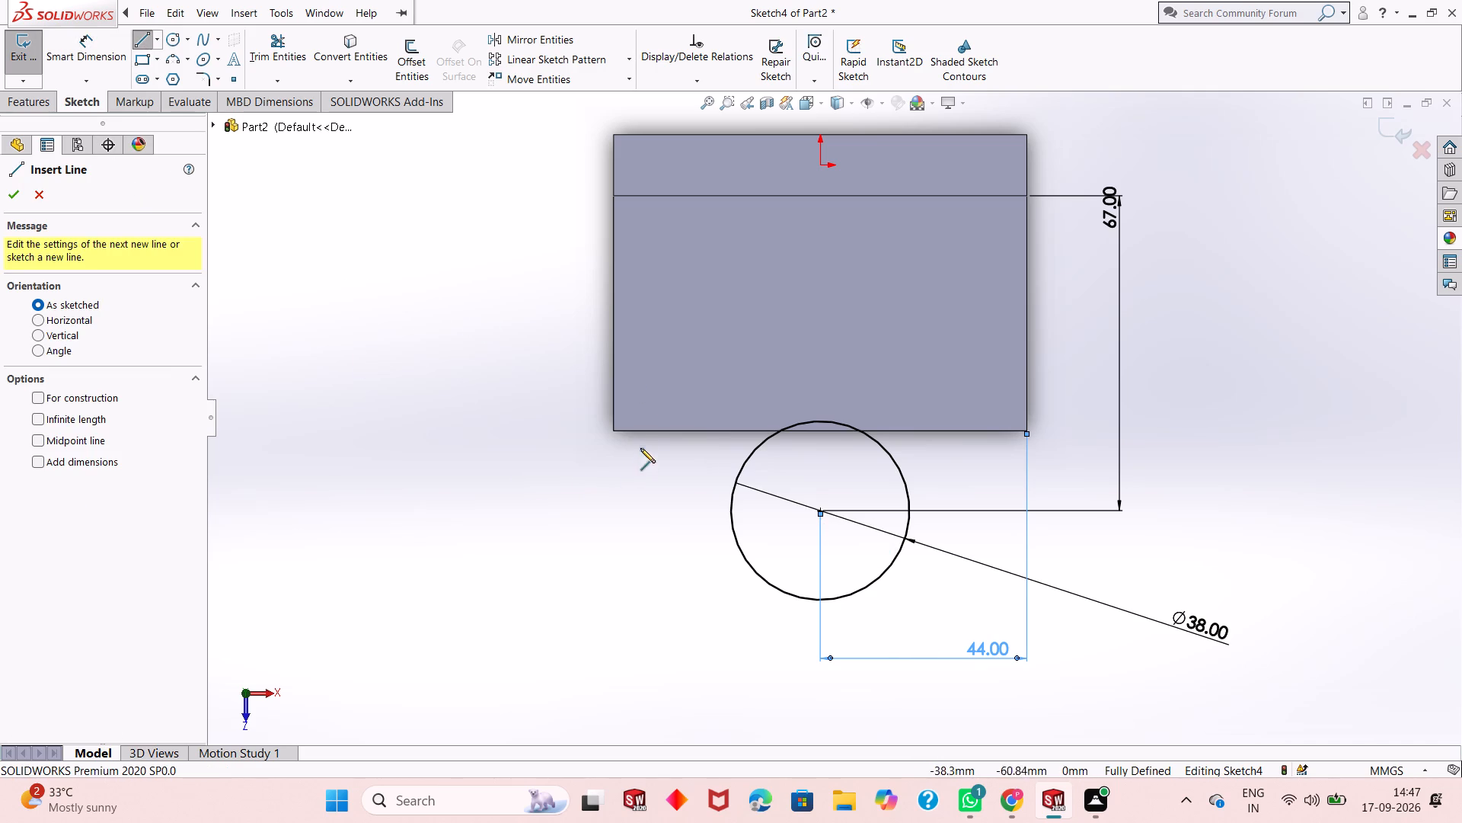
{"action": "left_click", "coordinate": [611, 431]}
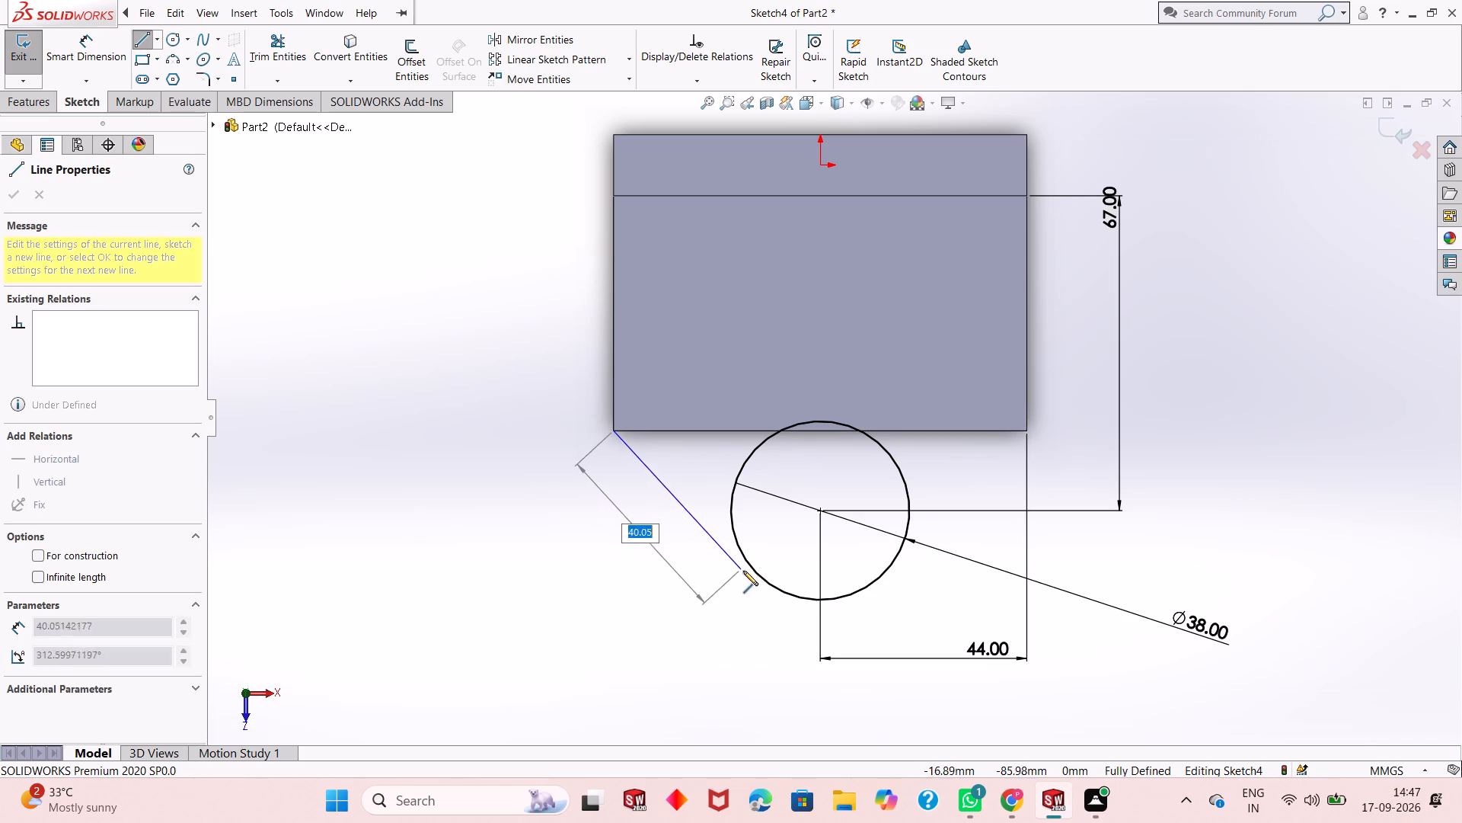
{"action": "left_click", "coordinate": [768, 588]}
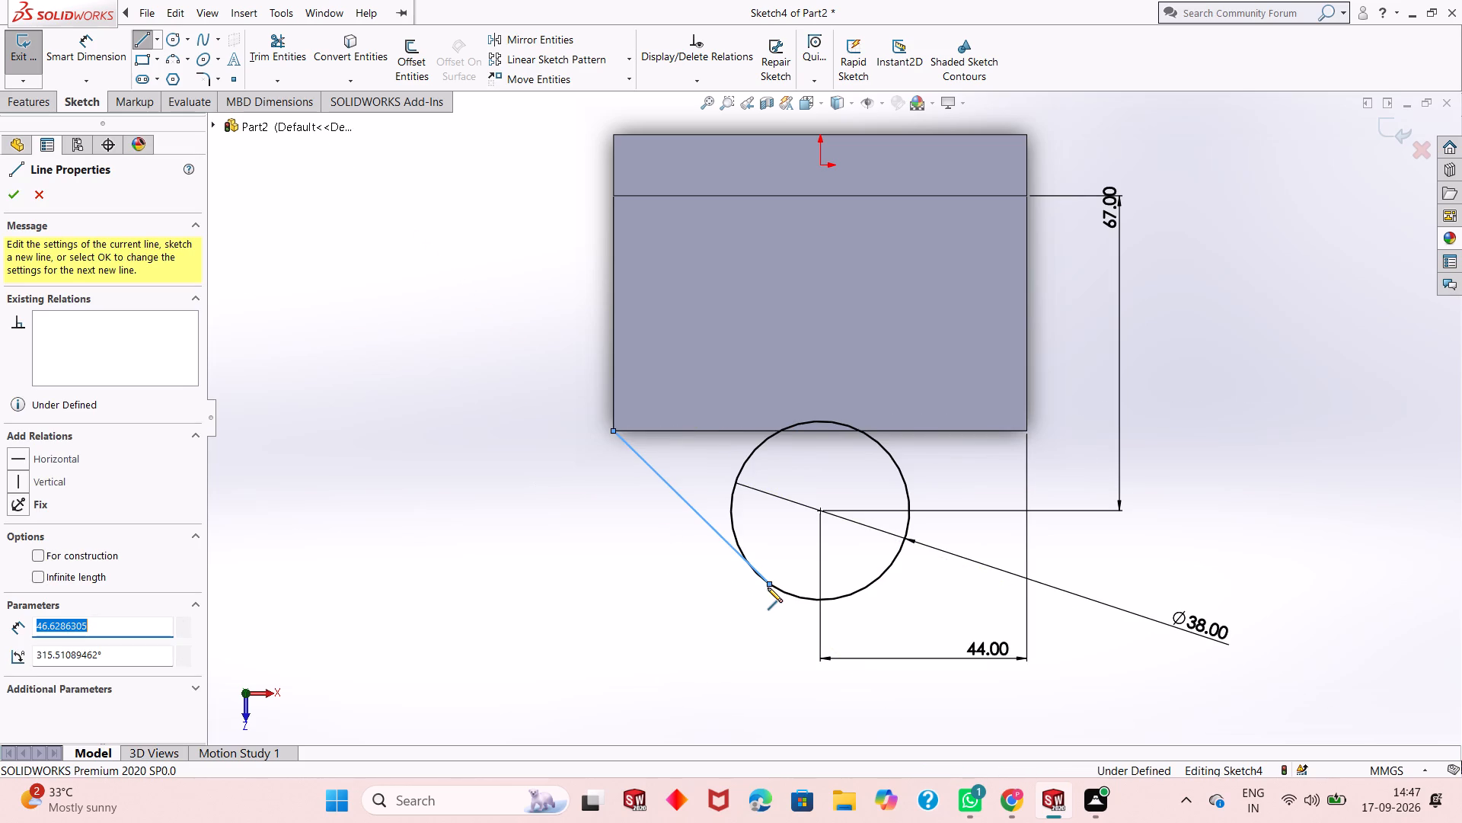
{"action": "right_click", "coordinate": [729, 588]}
{"action": "left_click", "coordinate": [770, 606]}
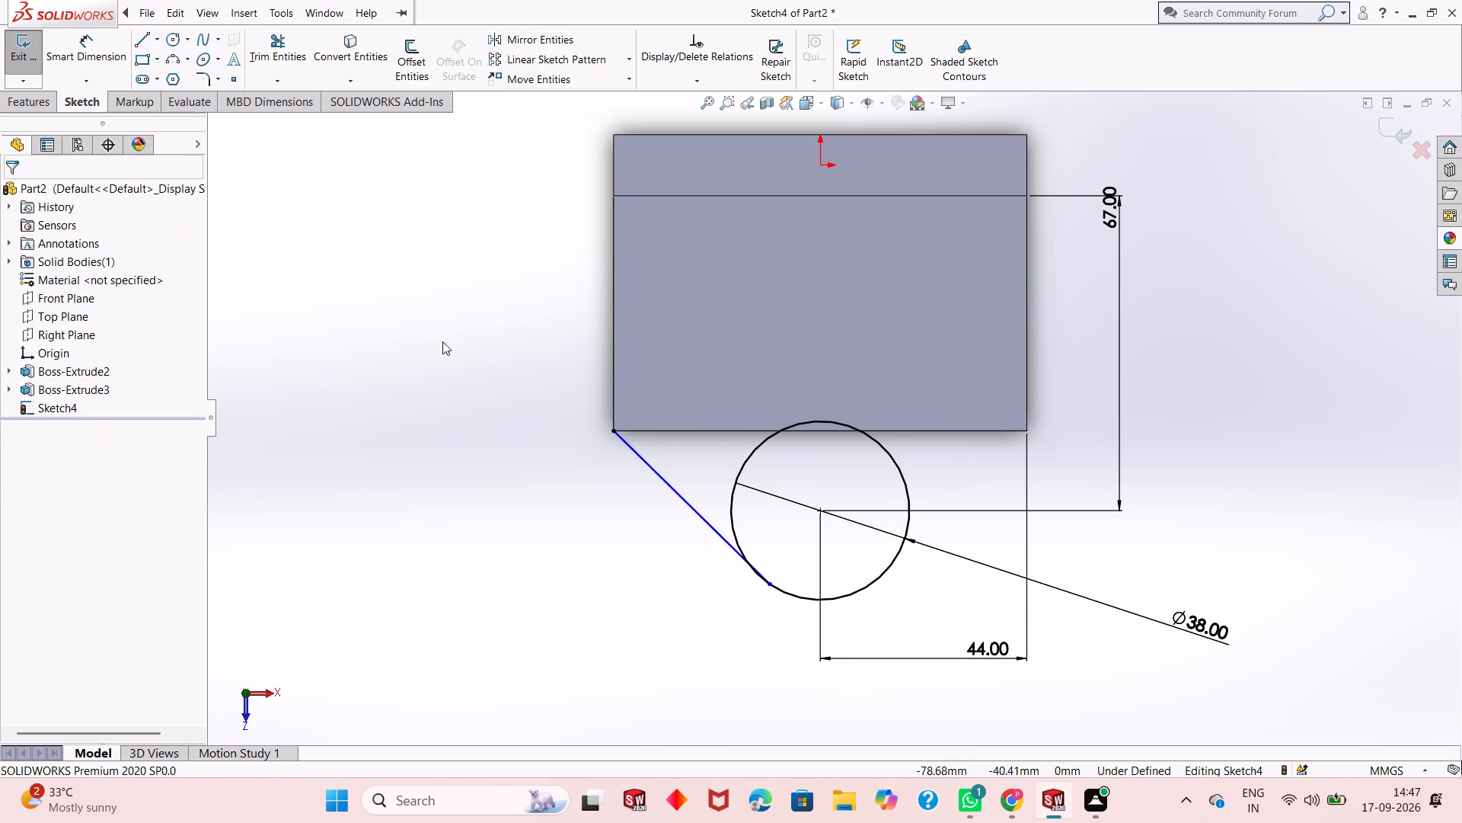
{"action": "left_click", "coordinate": [145, 41]}
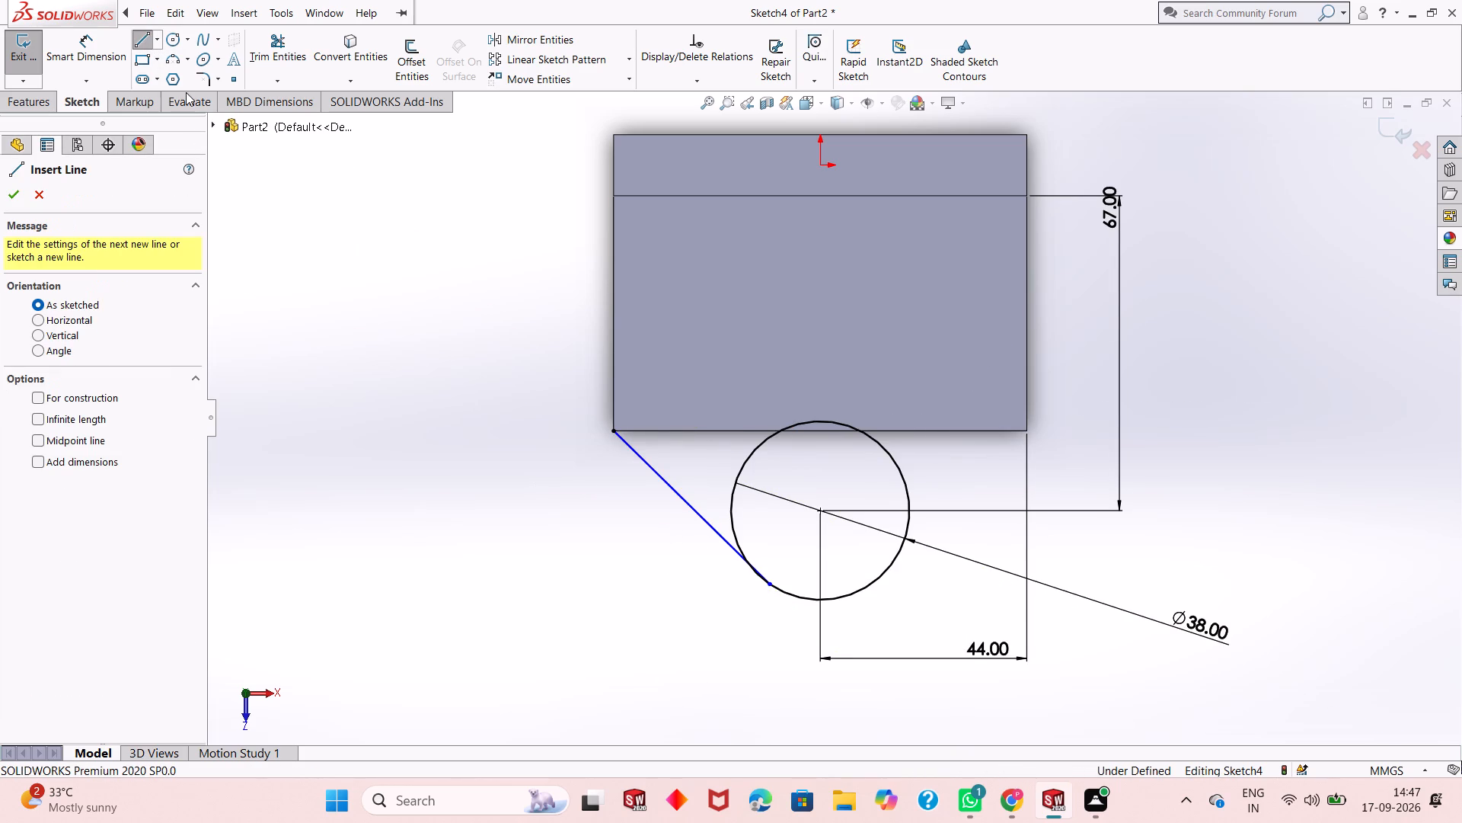
{"action": "left_click", "coordinate": [1028, 431]}
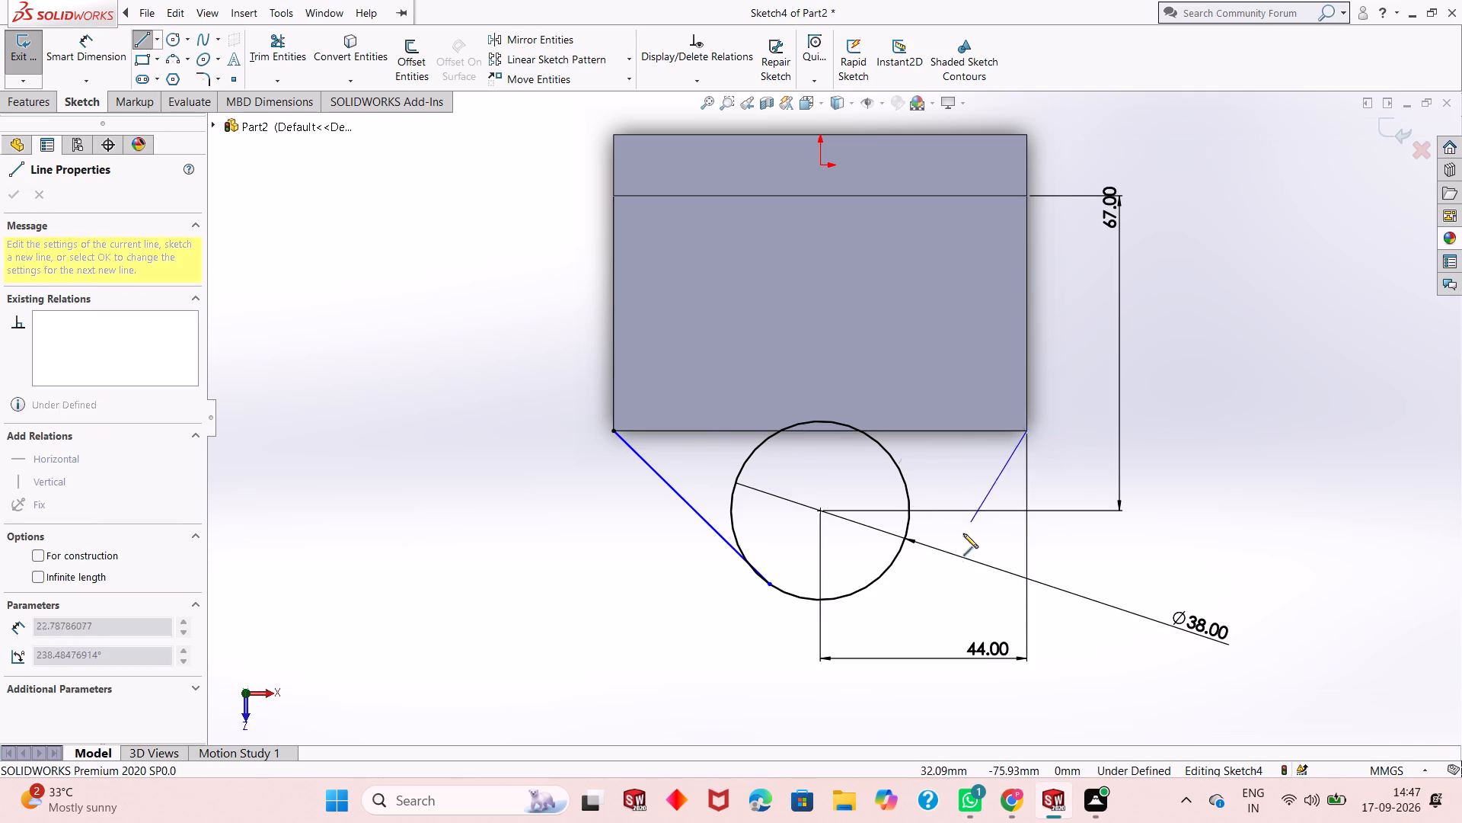
{"action": "left_click", "coordinate": [876, 575]}
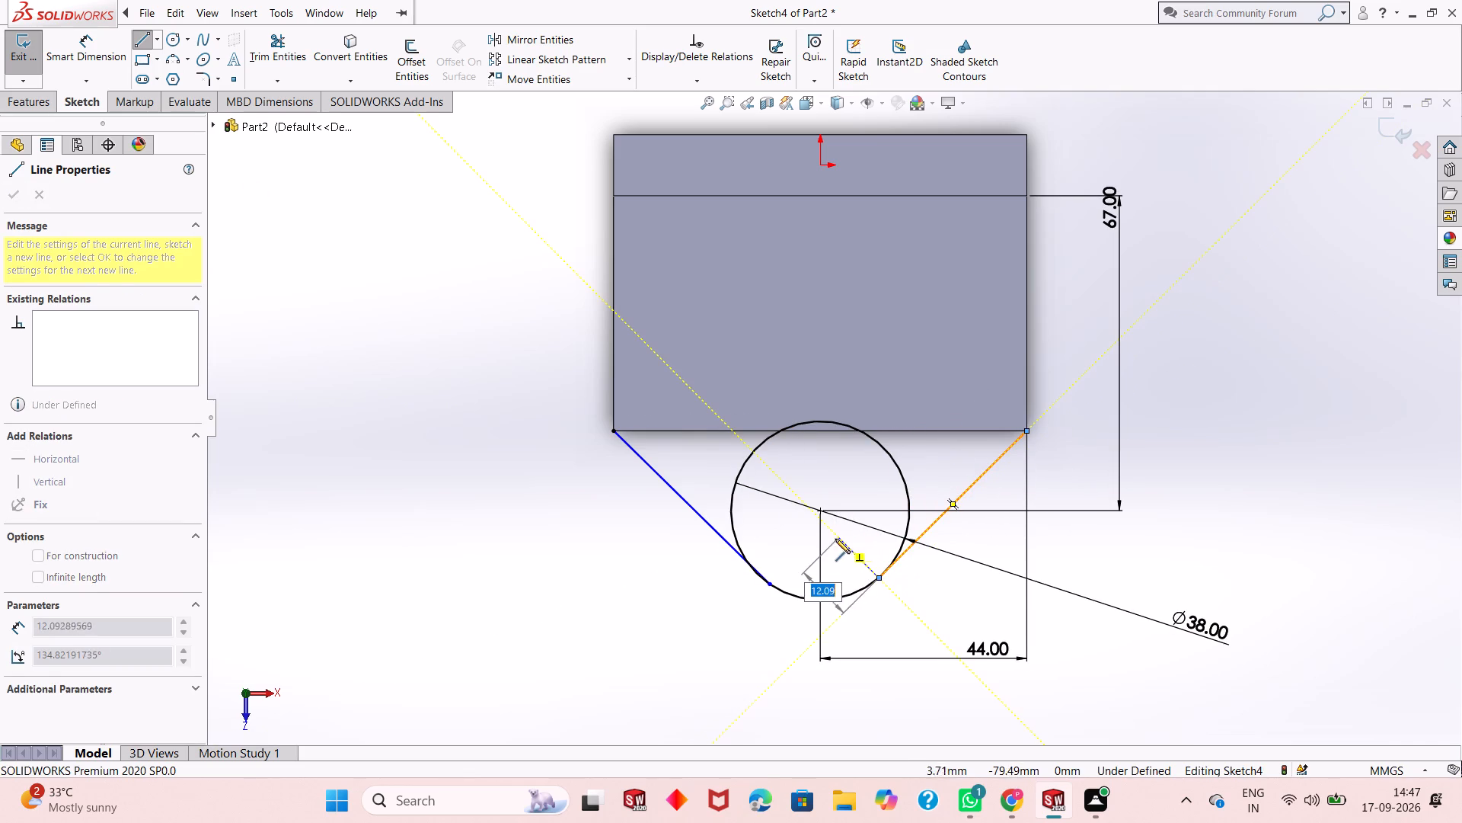
{"action": "right_click", "coordinate": [835, 540]}
{"action": "left_click", "coordinate": [859, 551]}
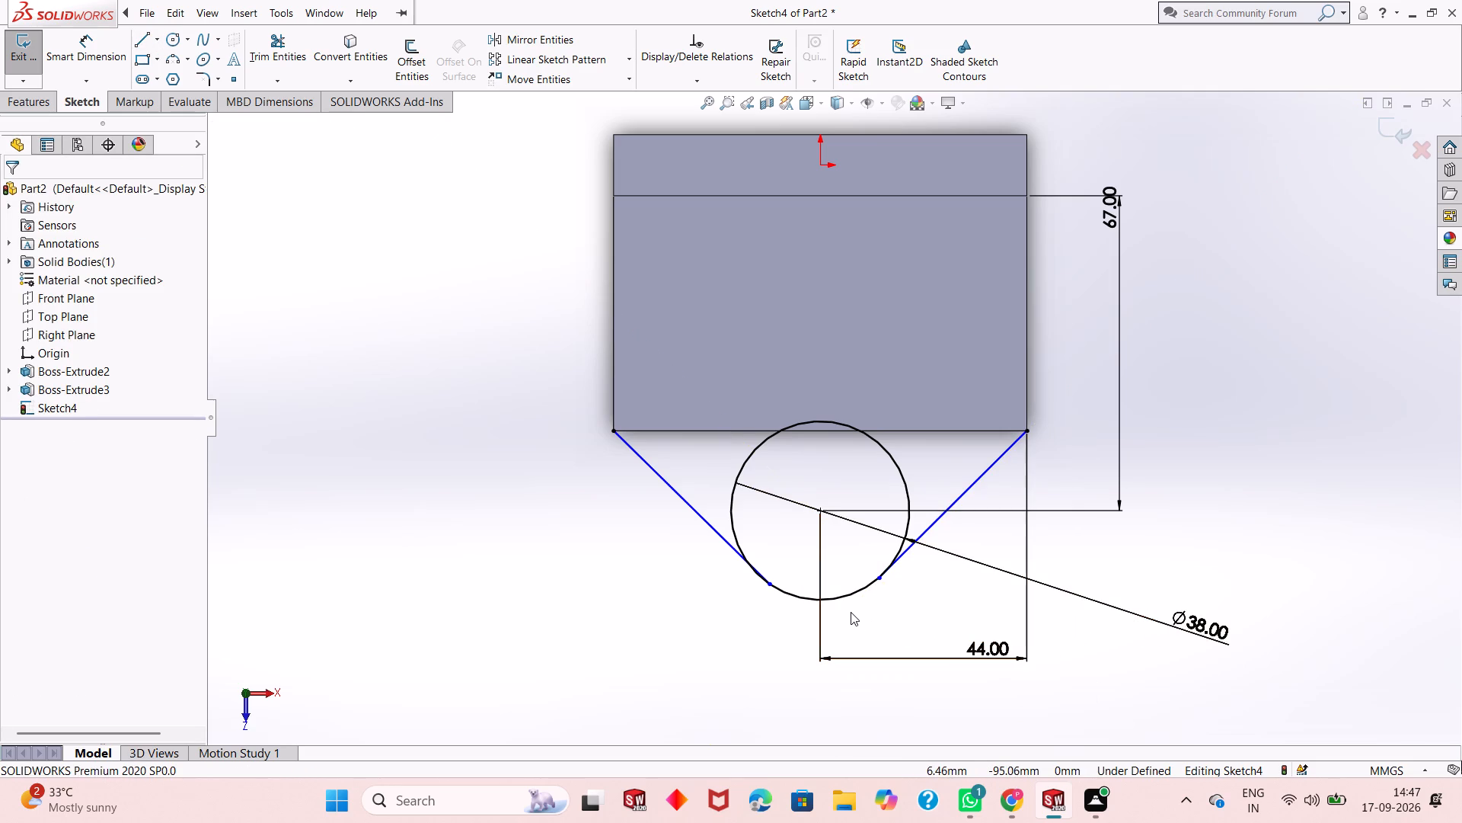
Add a Tangent relation between the 38 mm circle and each of the two slanted lines.
{"action": "scroll", "coordinate": [823, 582], "scroll_direction": "down", "scroll_amount": 2}
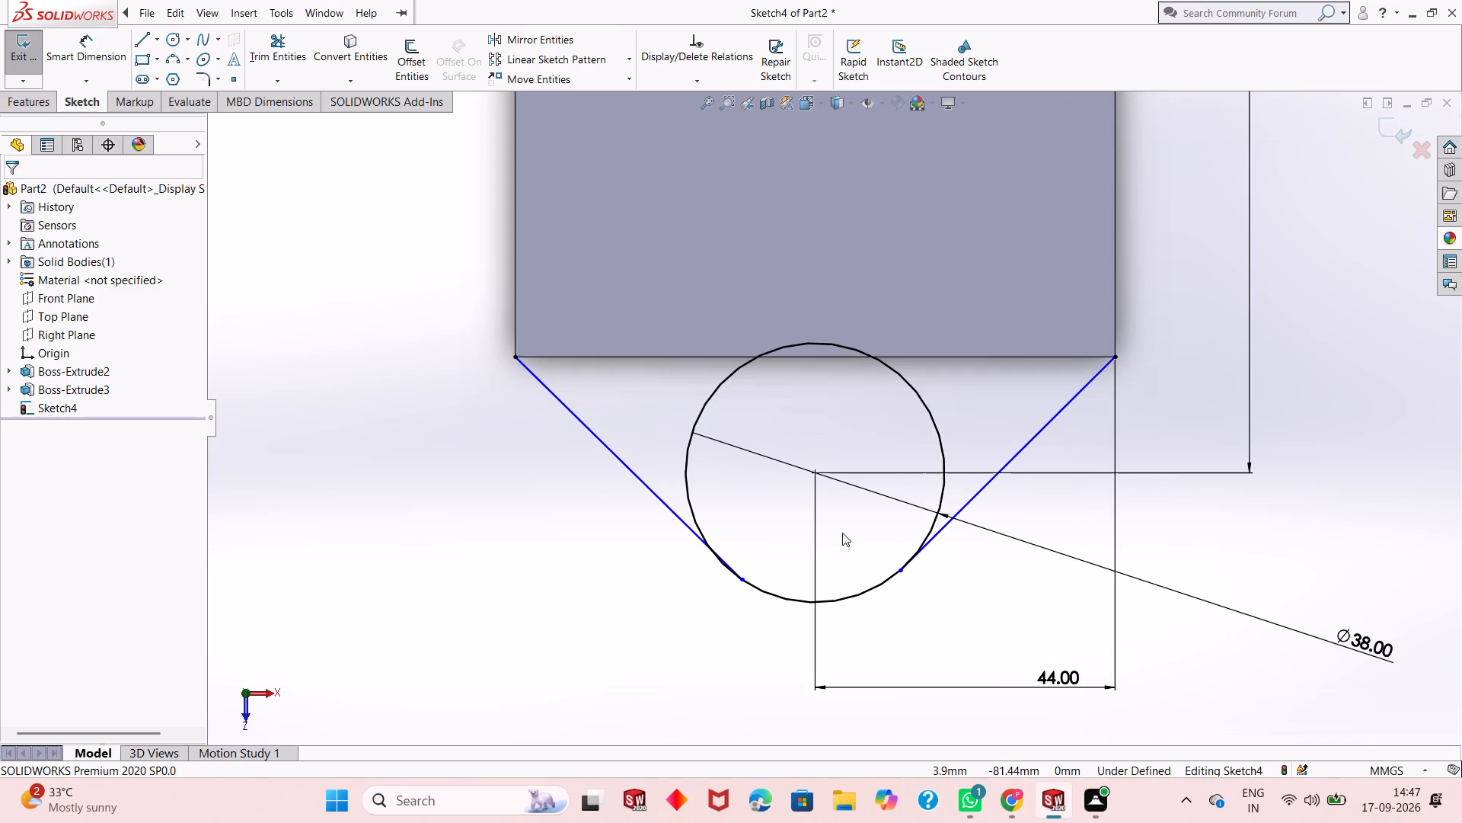
{"action": "scroll", "coordinate": [842, 533], "scroll_direction": "up", "scroll_amount": 1}
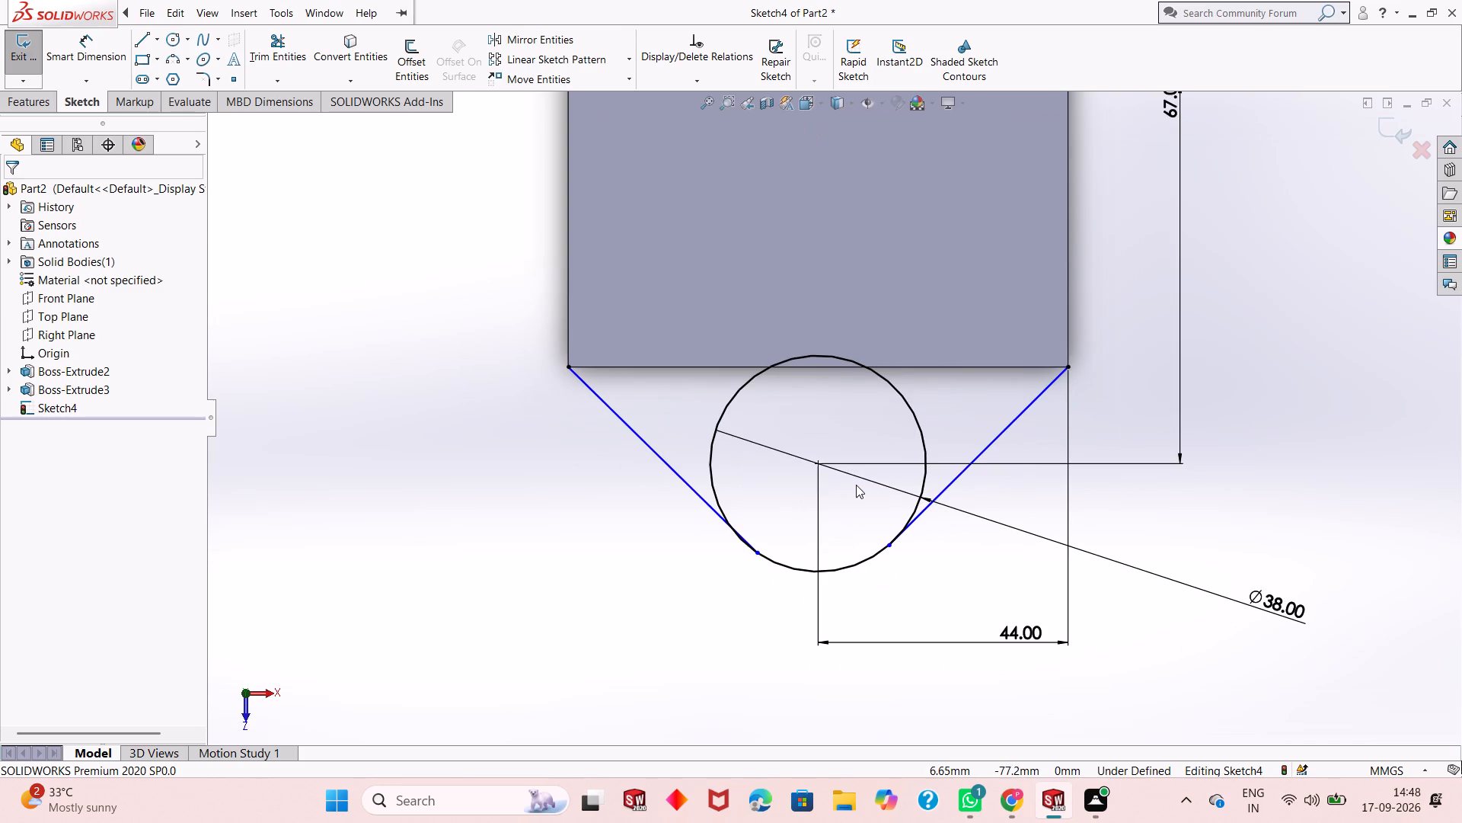
{"action": "left_click", "coordinate": [687, 485]}
{"action": "left_click", "coordinate": [712, 478], "text": "ctrl"}
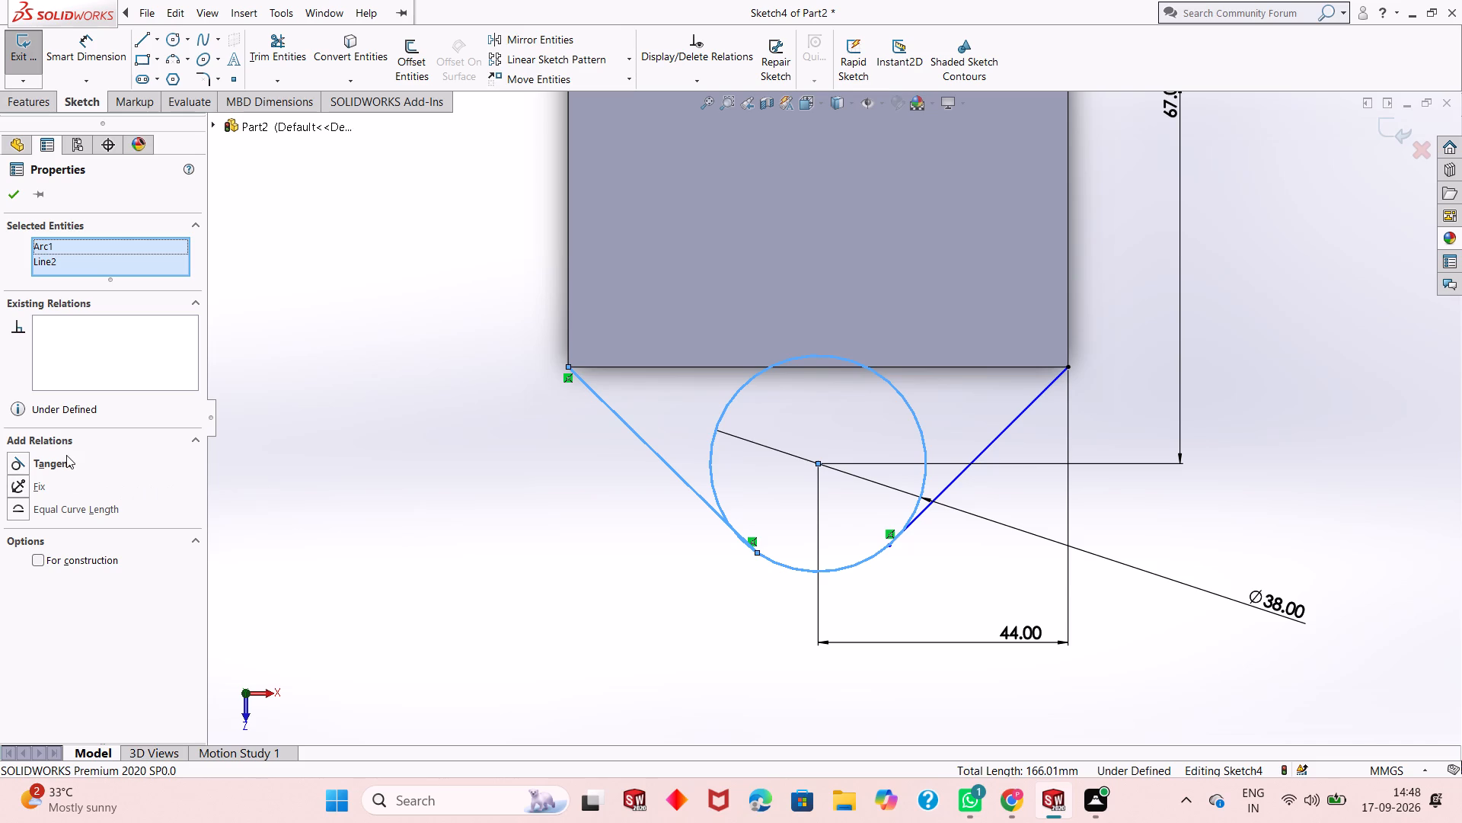
{"action": "left_click", "coordinate": [18, 460]}
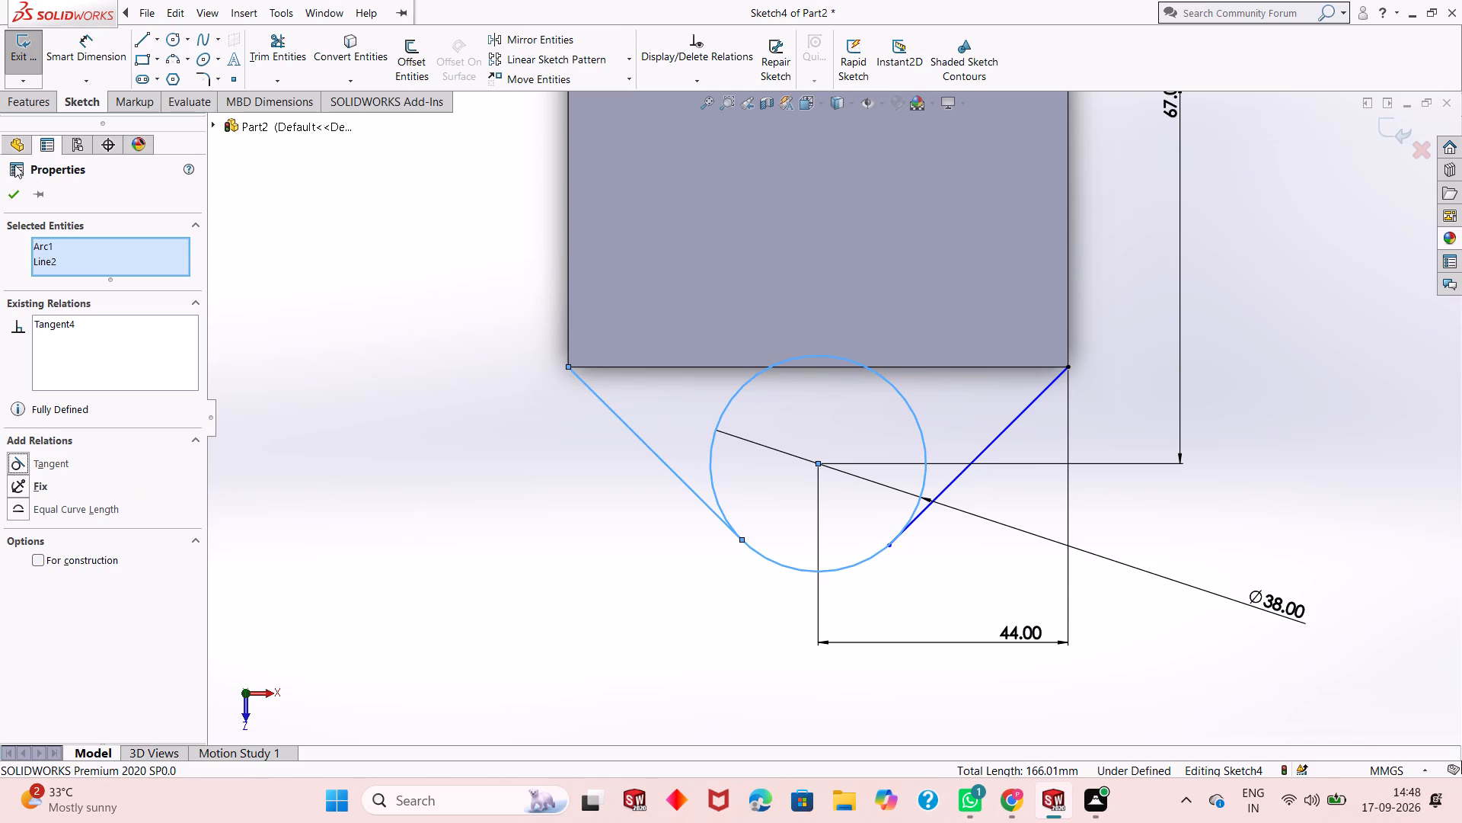
{"action": "left_click", "coordinate": [12, 187]}
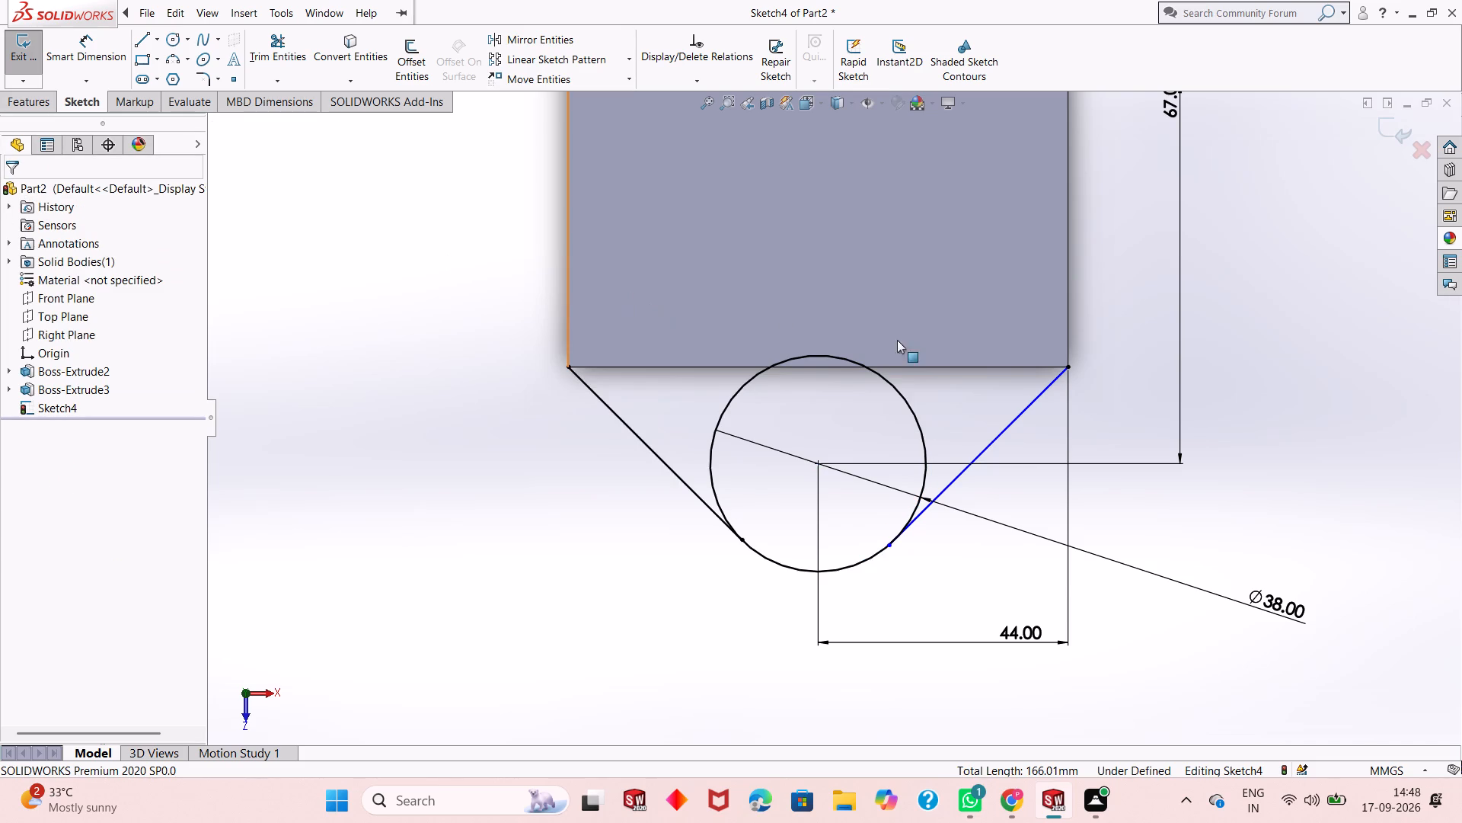
{"action": "left_click", "coordinate": [1004, 433]}
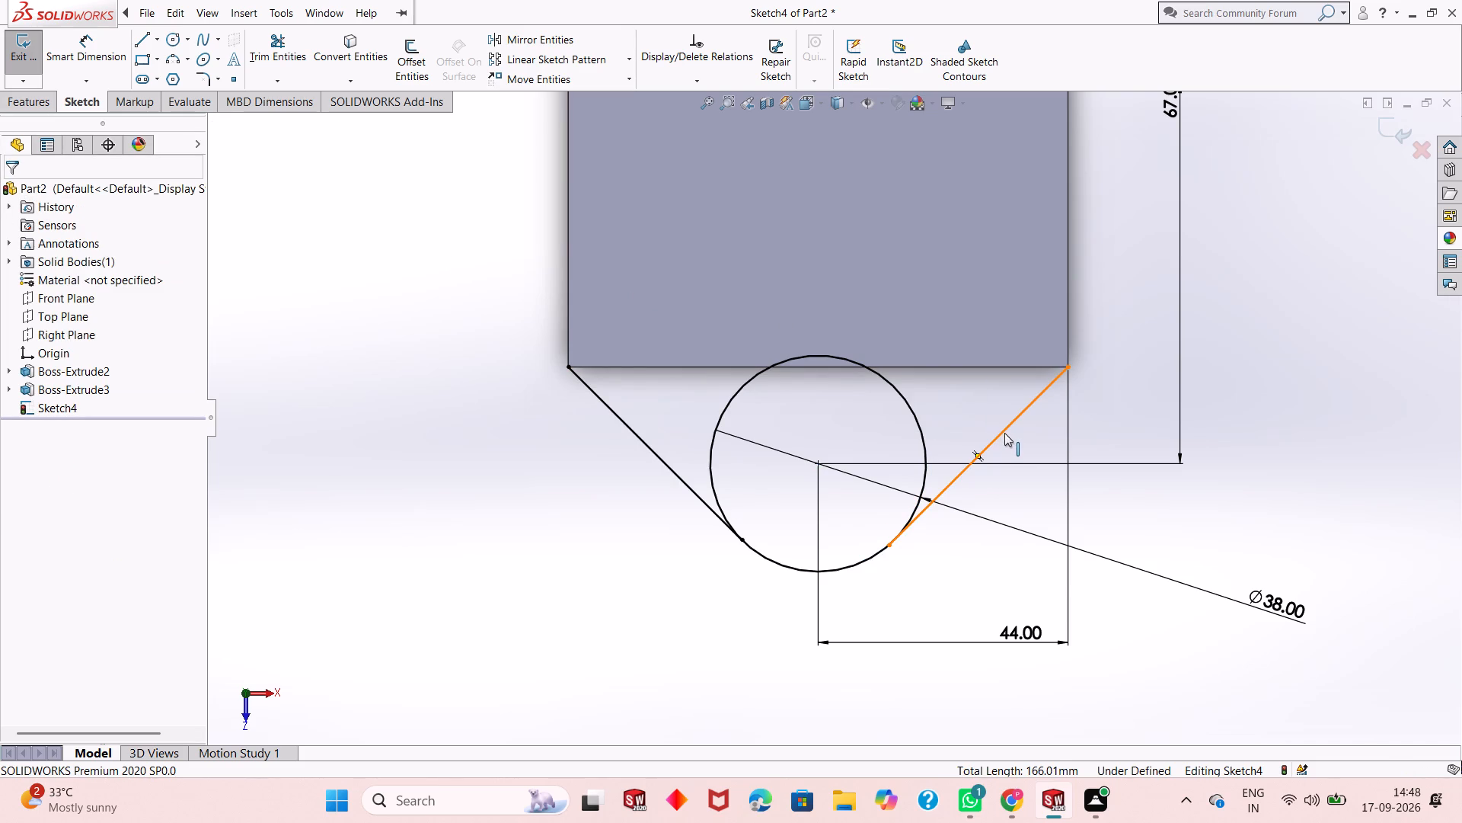
{"action": "left_click", "coordinate": [927, 448], "text": "ctrl"}
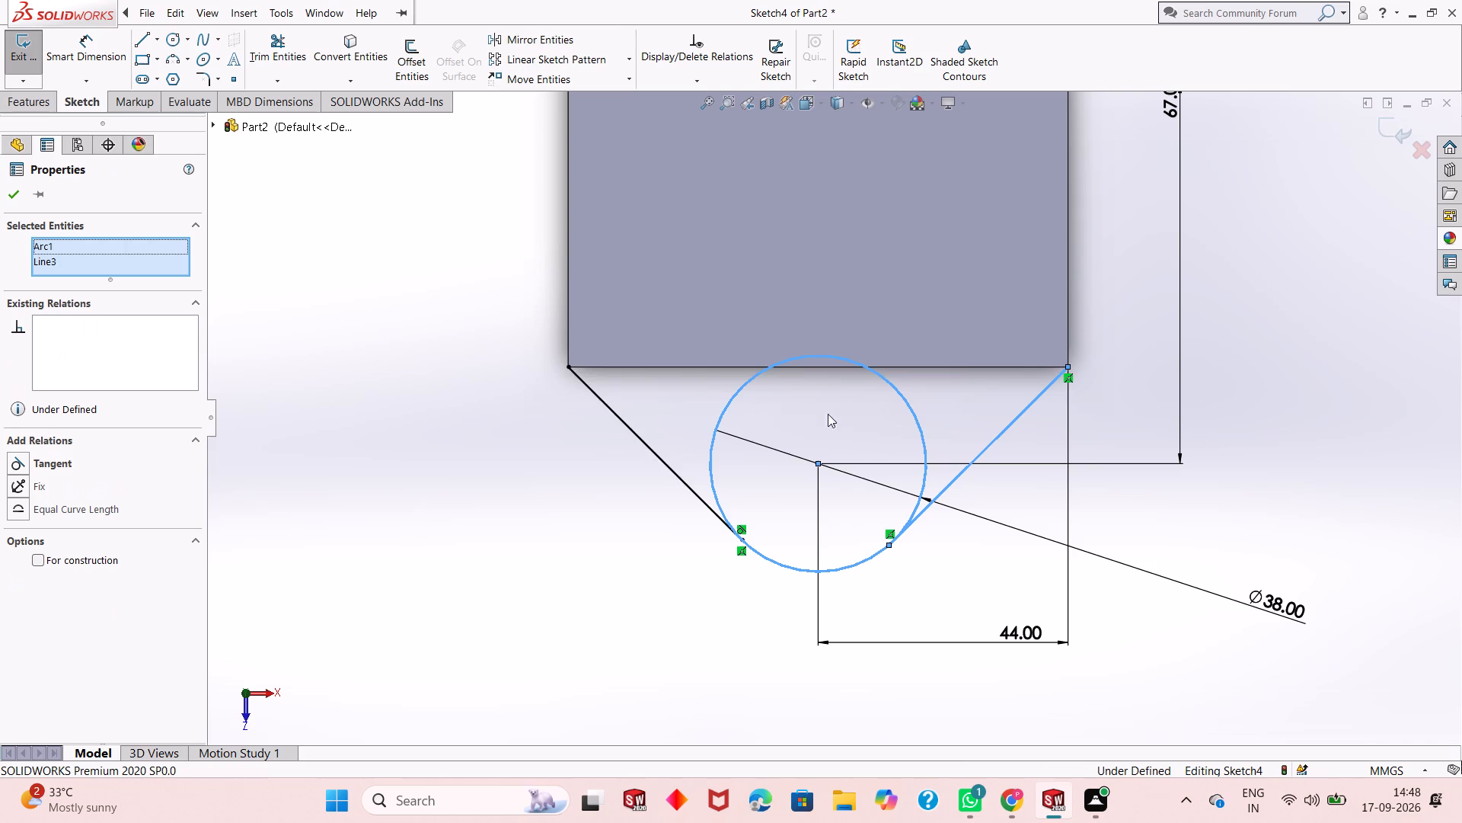
{"action": "left_click", "coordinate": [21, 458]}
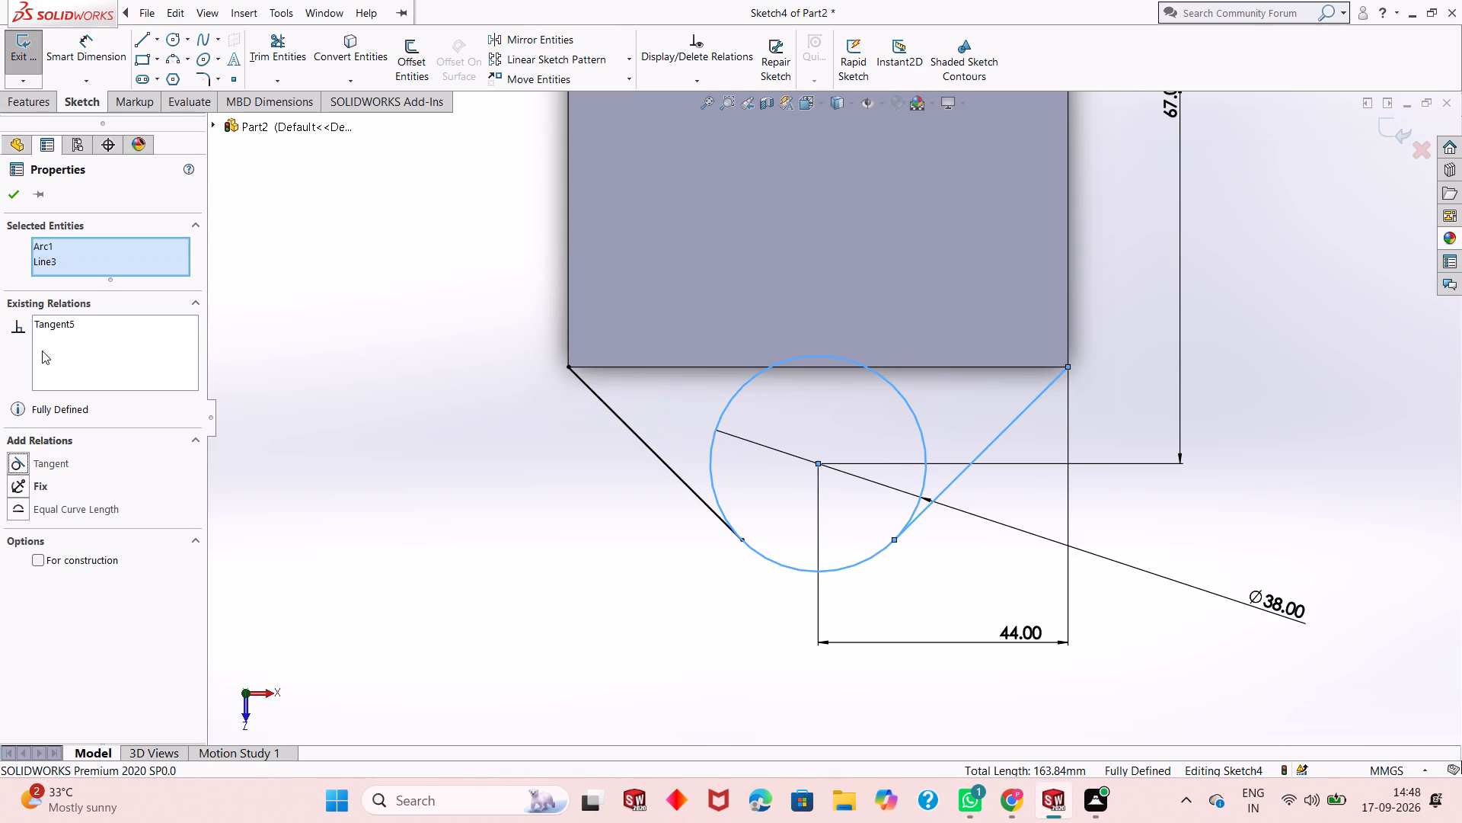
{"action": "left_click", "coordinate": [14, 195]}
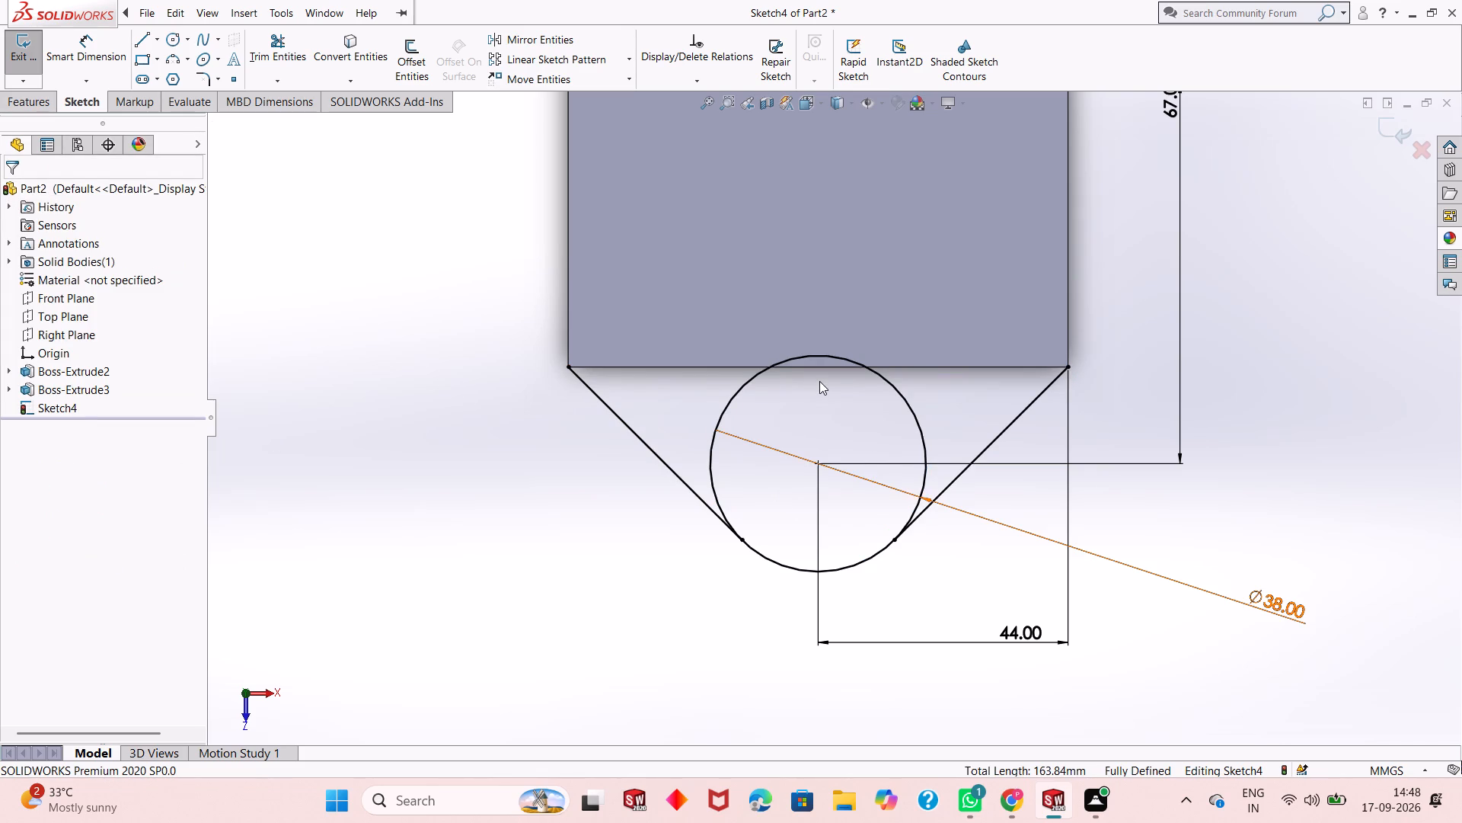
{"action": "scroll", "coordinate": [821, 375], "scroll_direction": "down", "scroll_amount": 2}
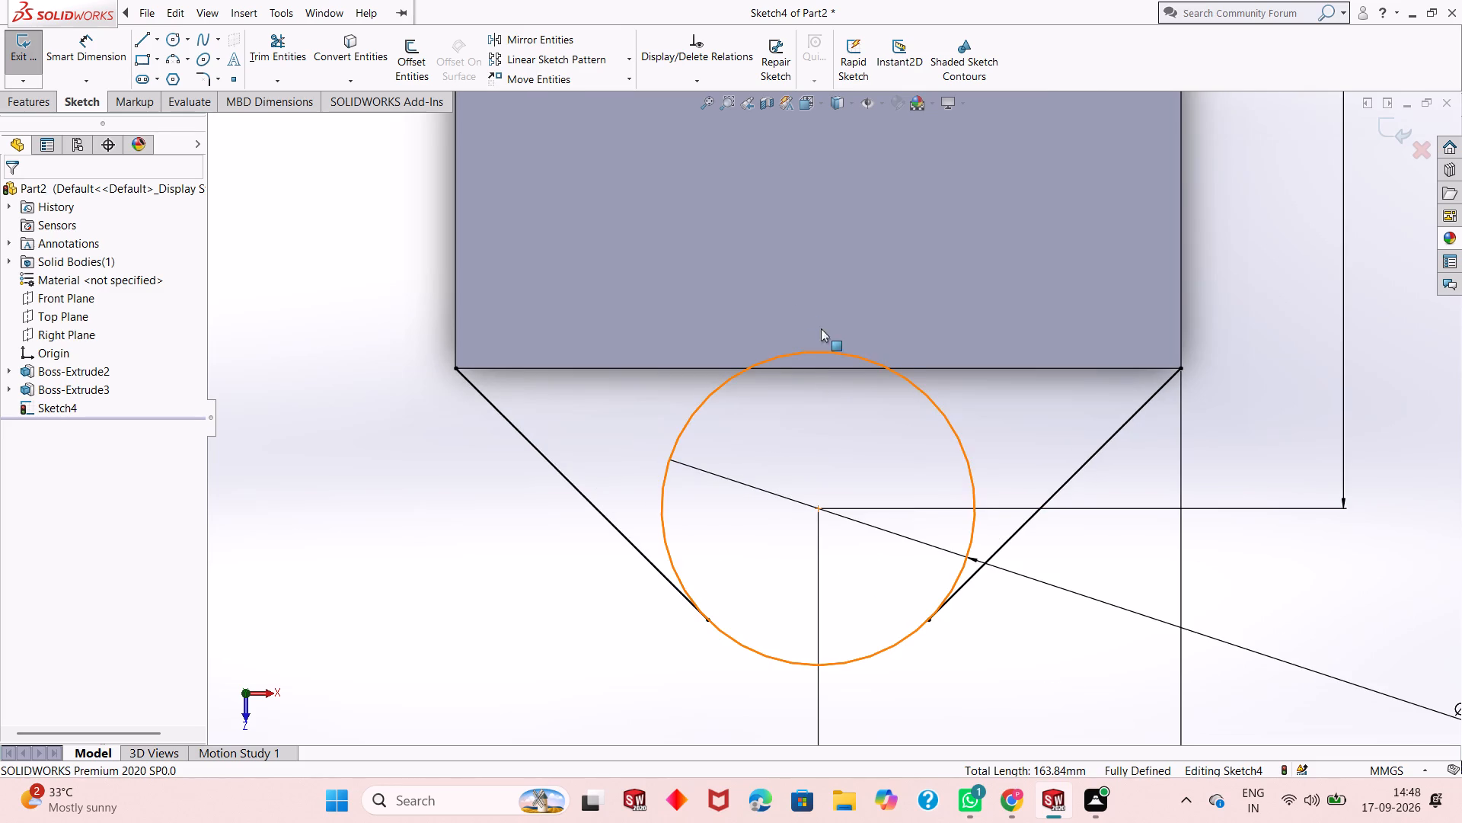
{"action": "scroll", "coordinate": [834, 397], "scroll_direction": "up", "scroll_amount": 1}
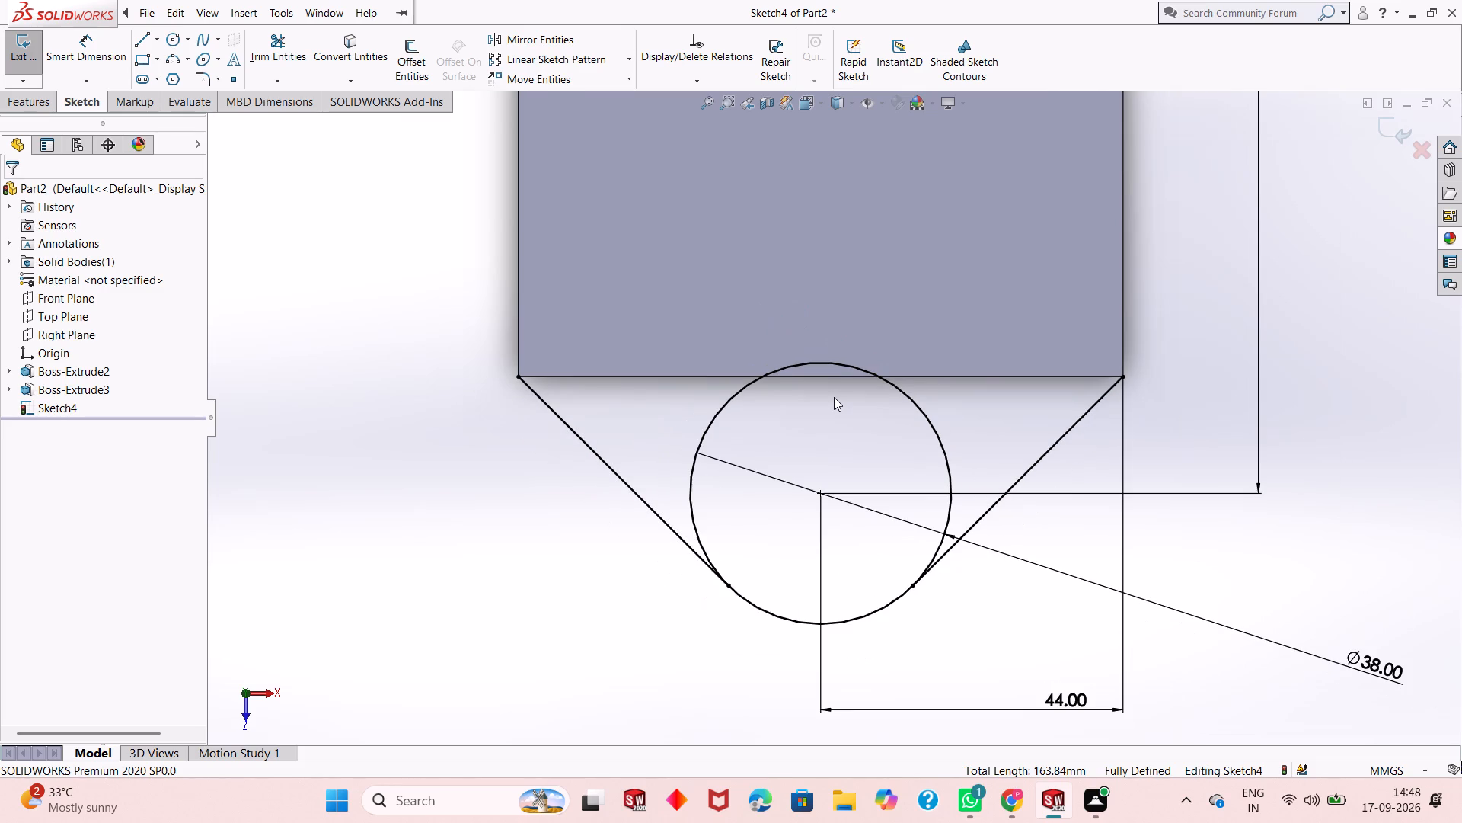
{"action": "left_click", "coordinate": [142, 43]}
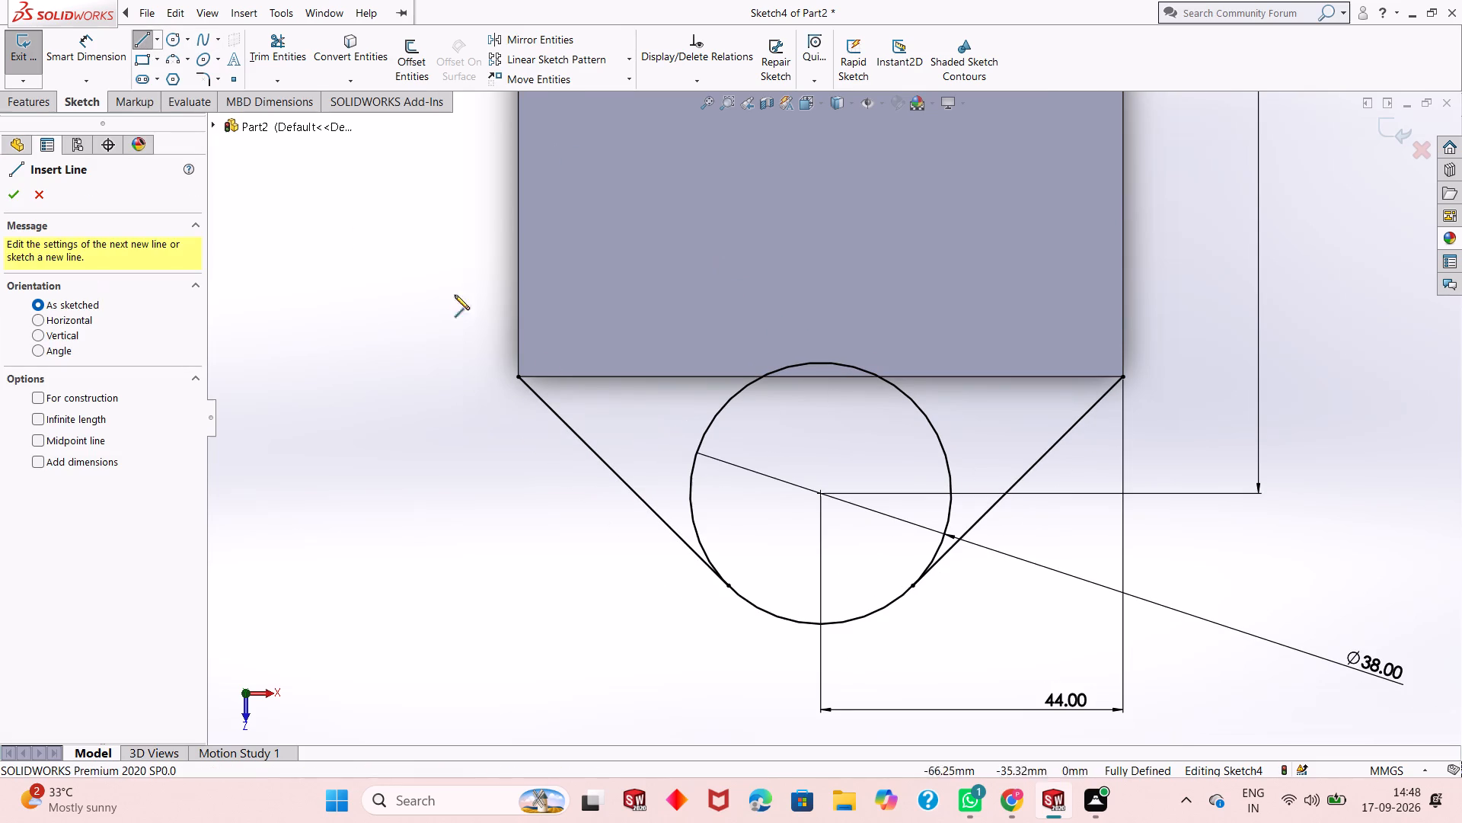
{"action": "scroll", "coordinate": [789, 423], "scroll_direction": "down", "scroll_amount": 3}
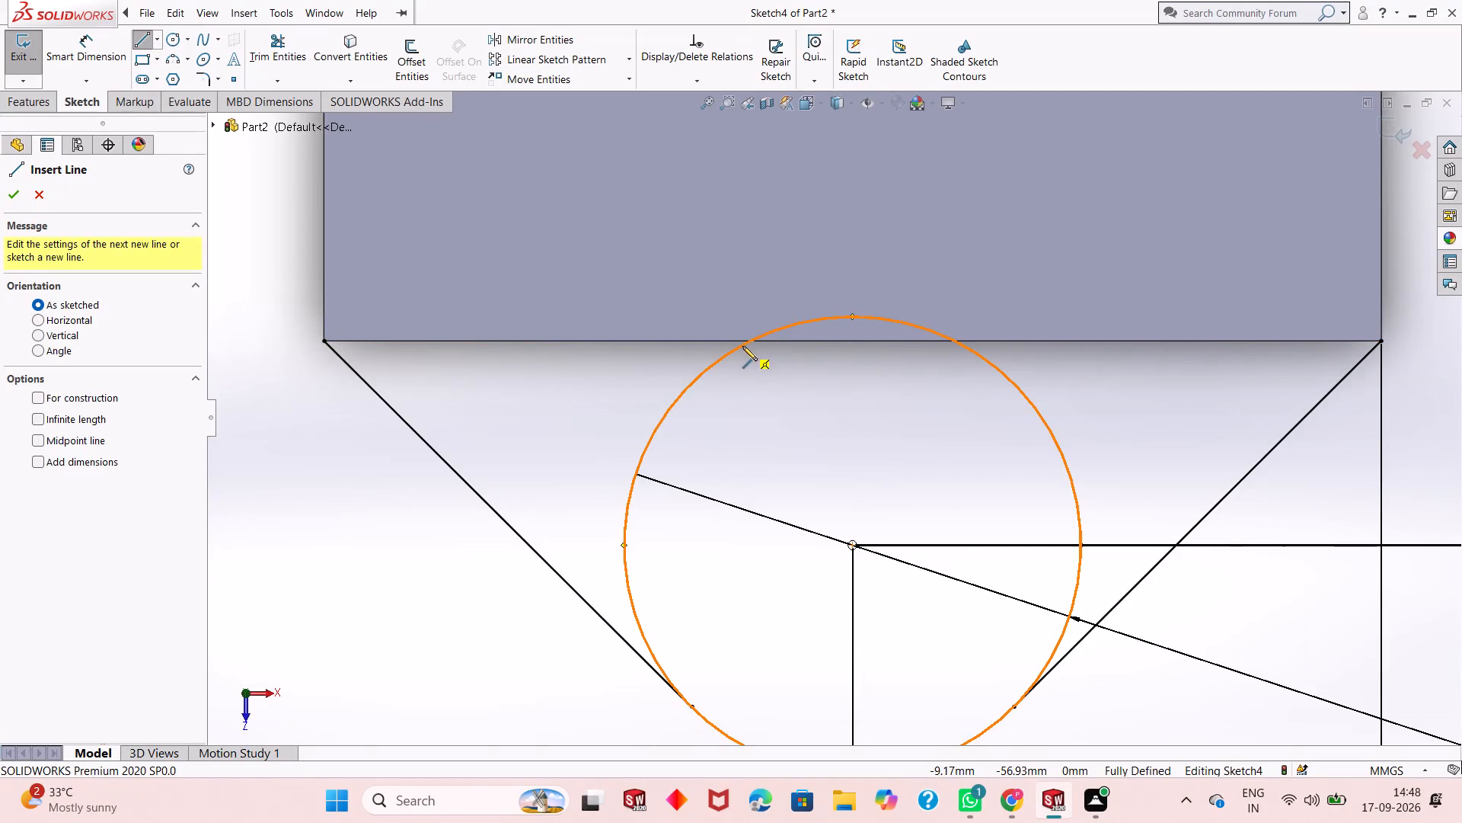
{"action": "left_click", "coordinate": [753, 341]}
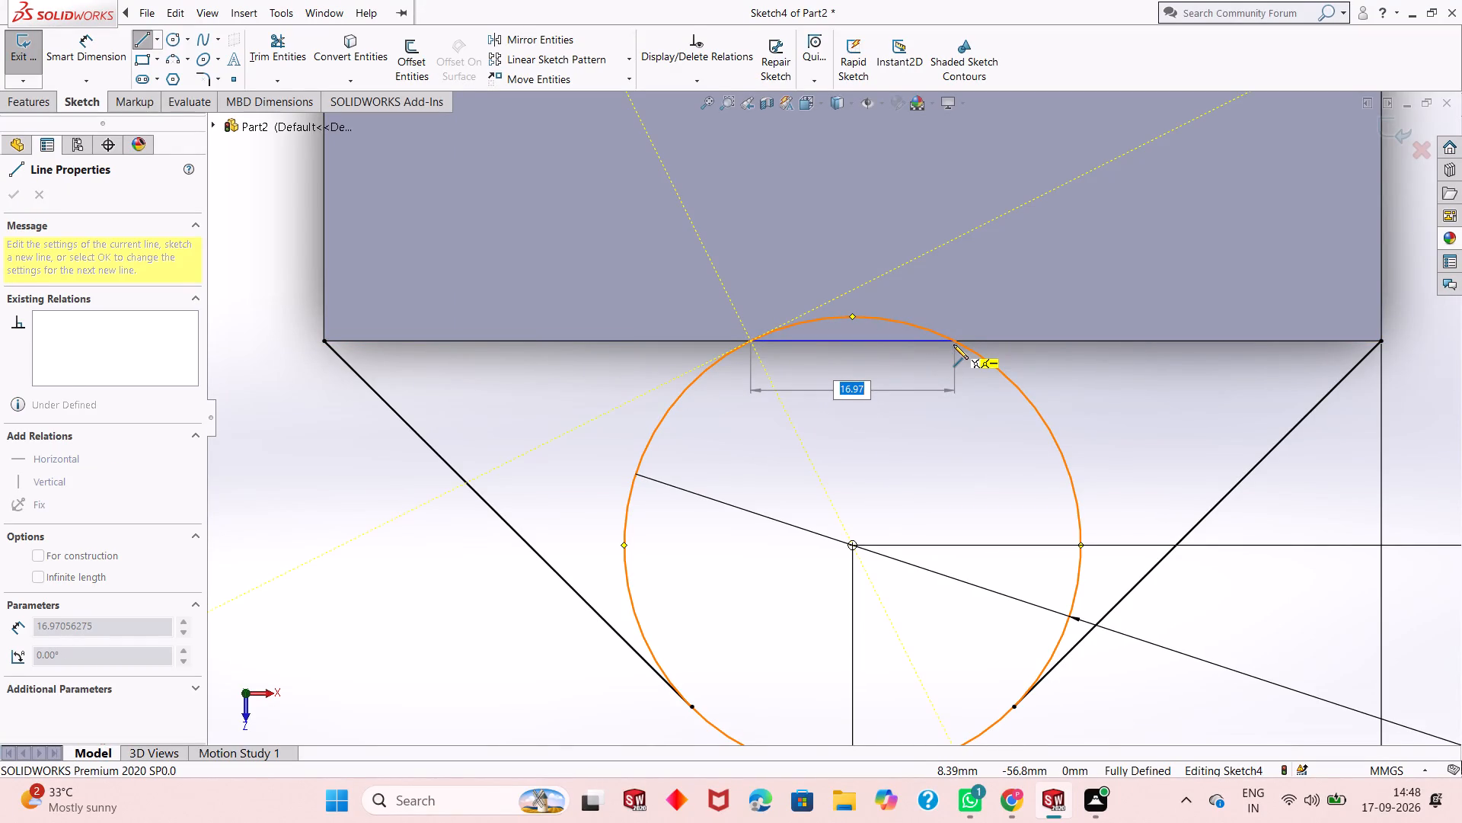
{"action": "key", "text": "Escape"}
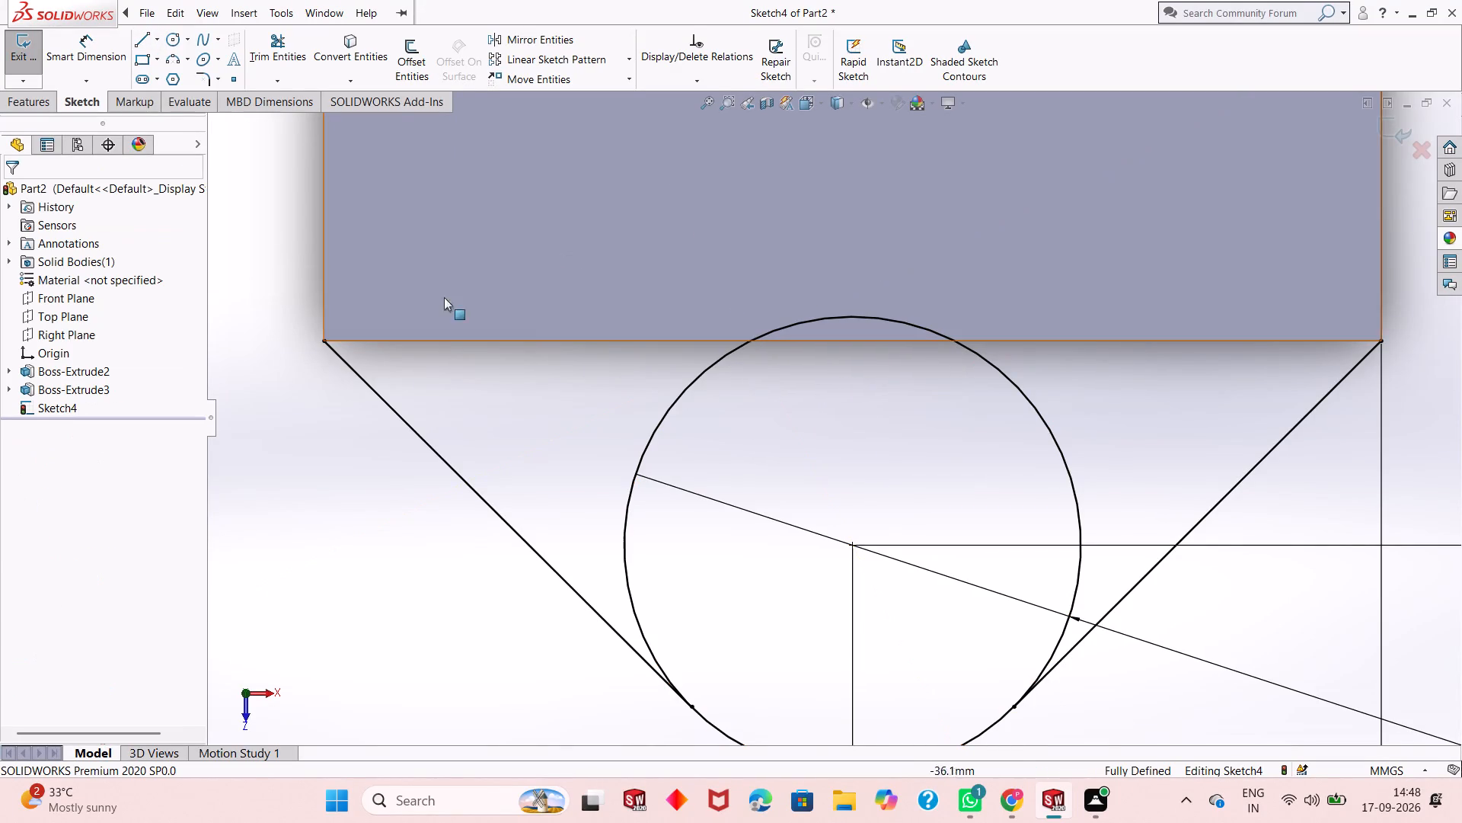
Sketch an 88 mm horizontal line along the base plate's front edge, joining the outer ends of the two slanted lines.
{"action": "scroll", "coordinate": [694, 363], "scroll_direction": "up", "scroll_amount": 1}
{"action": "scroll", "coordinate": [756, 375], "scroll_direction": "up", "scroll_amount": 1}
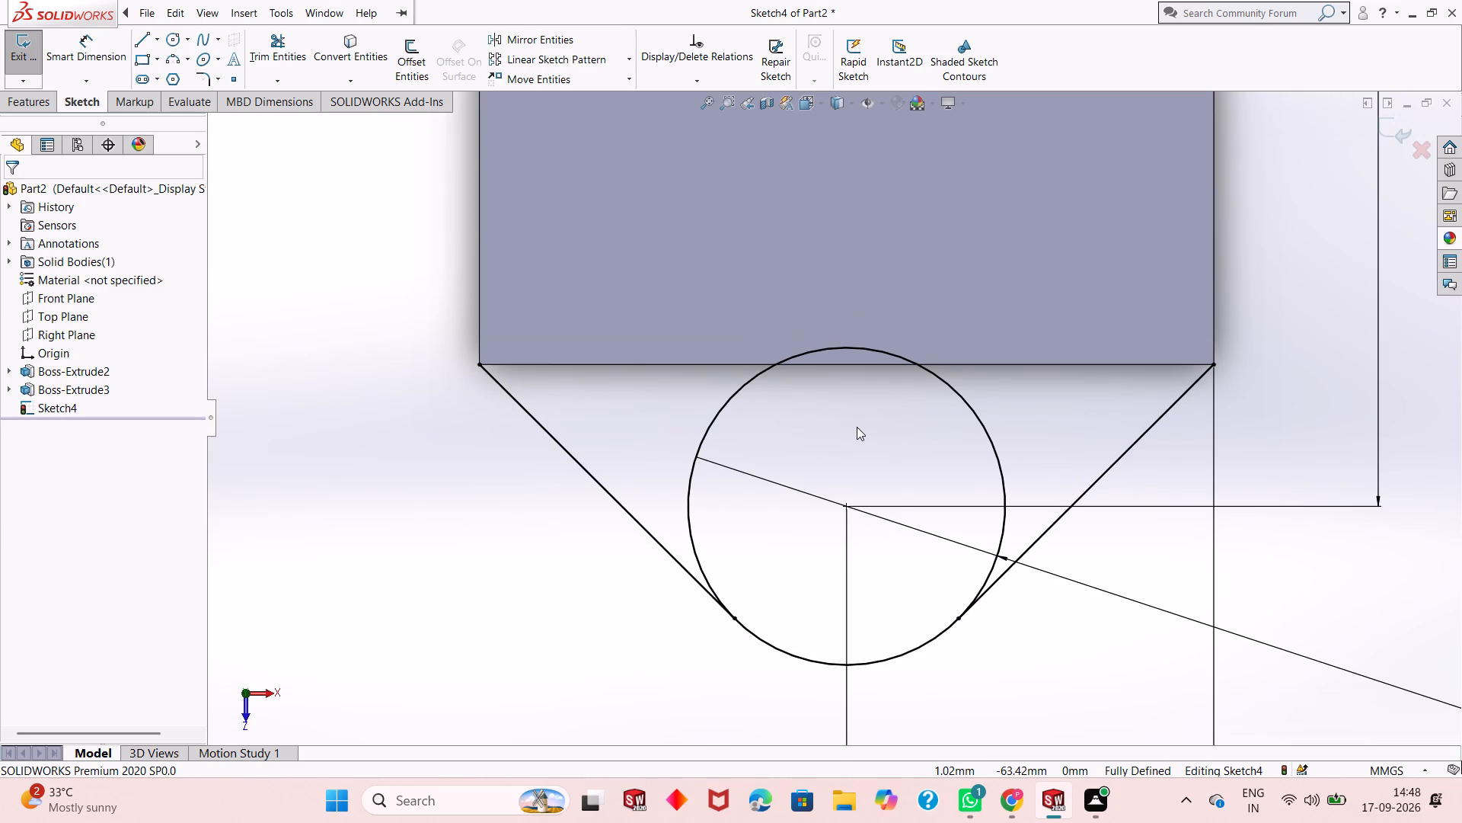
{"action": "scroll", "coordinate": [860, 447], "scroll_direction": "up", "scroll_amount": 2}
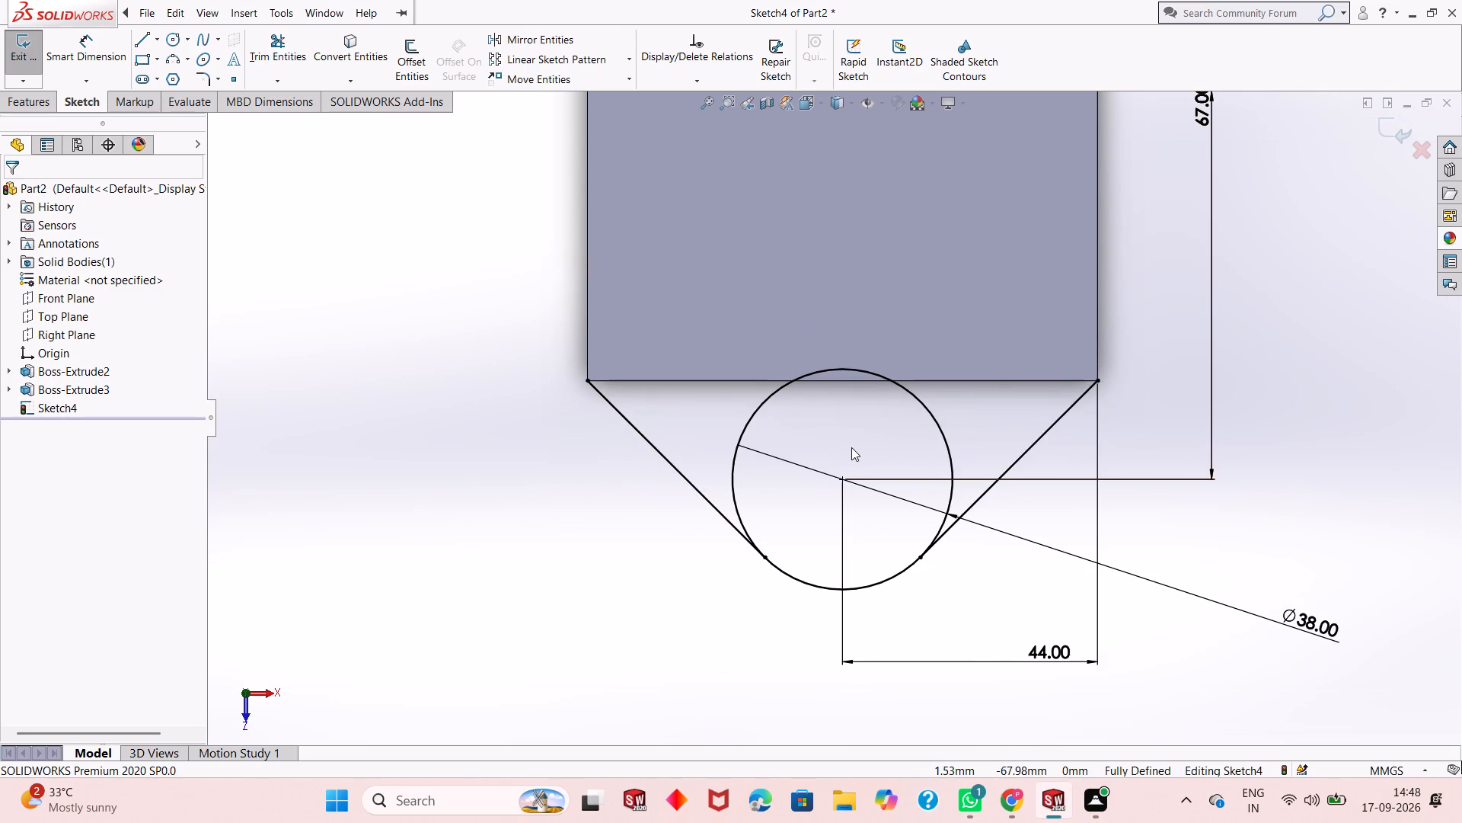
{"action": "scroll", "coordinate": [775, 430], "scroll_direction": "up", "scroll_amount": 1}
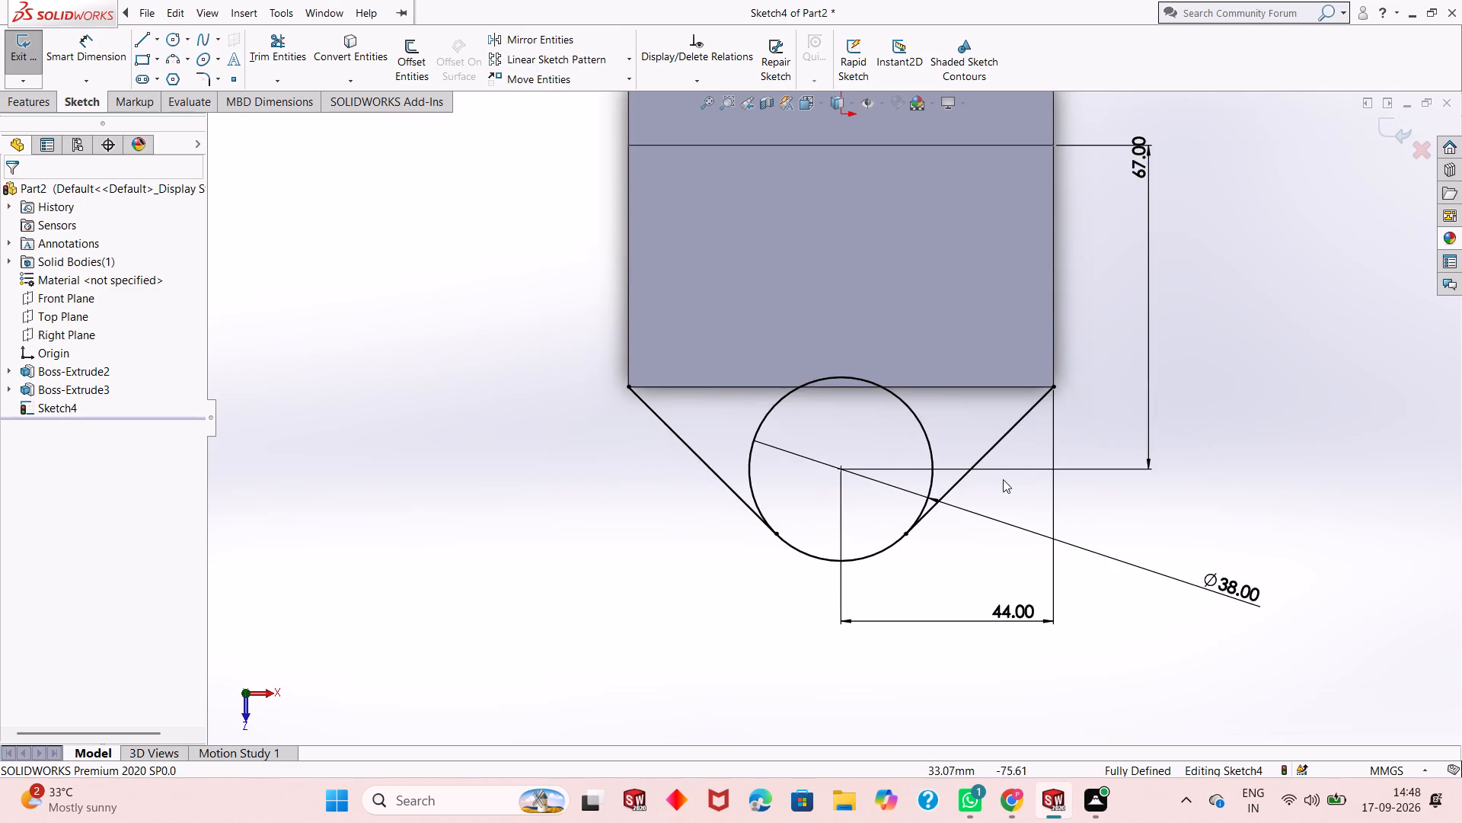
{"action": "scroll", "coordinate": [1003, 479], "scroll_direction": "down", "scroll_amount": 1}
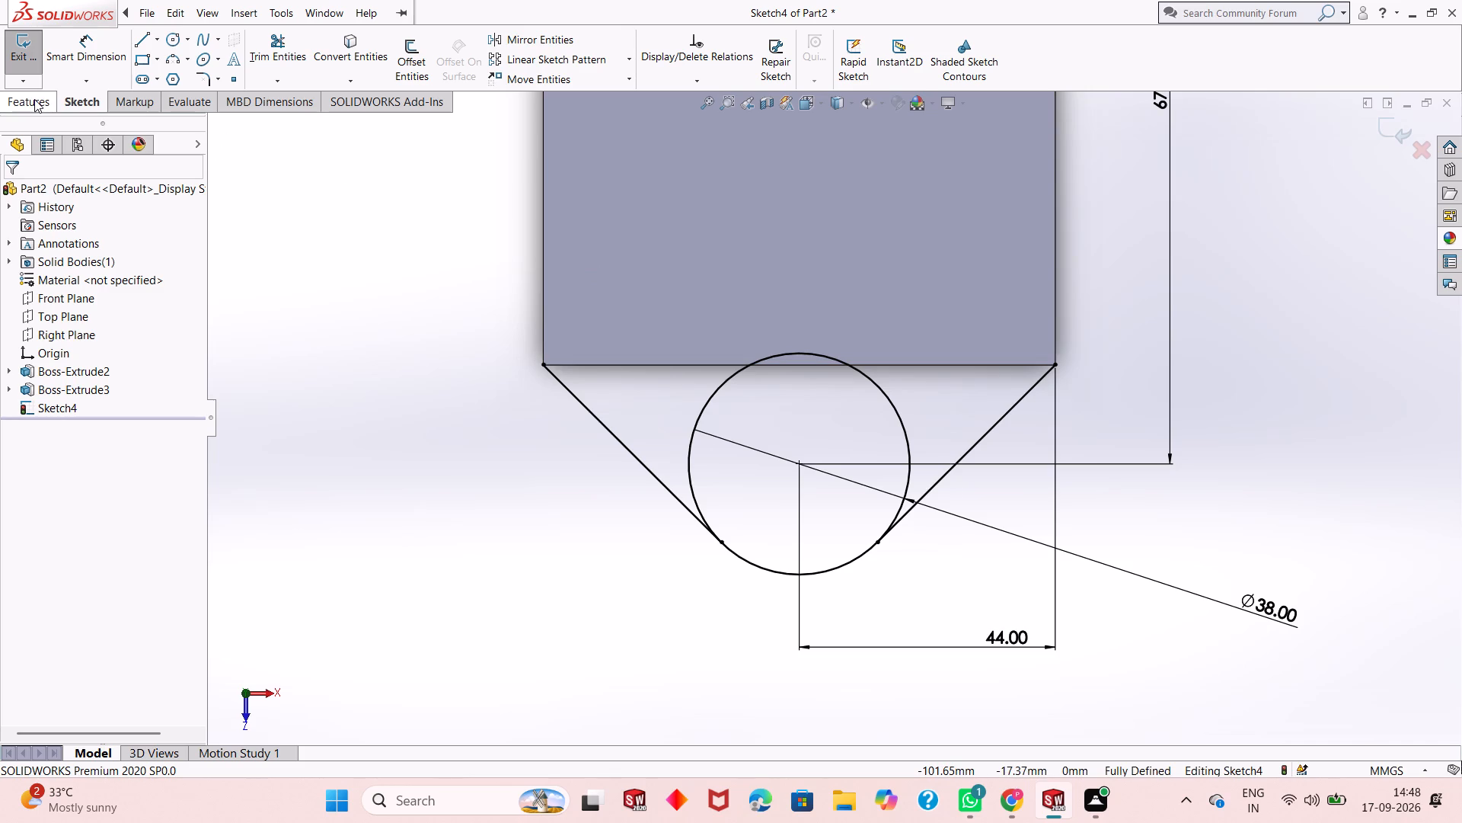
{"action": "left_click", "coordinate": [35, 100]}
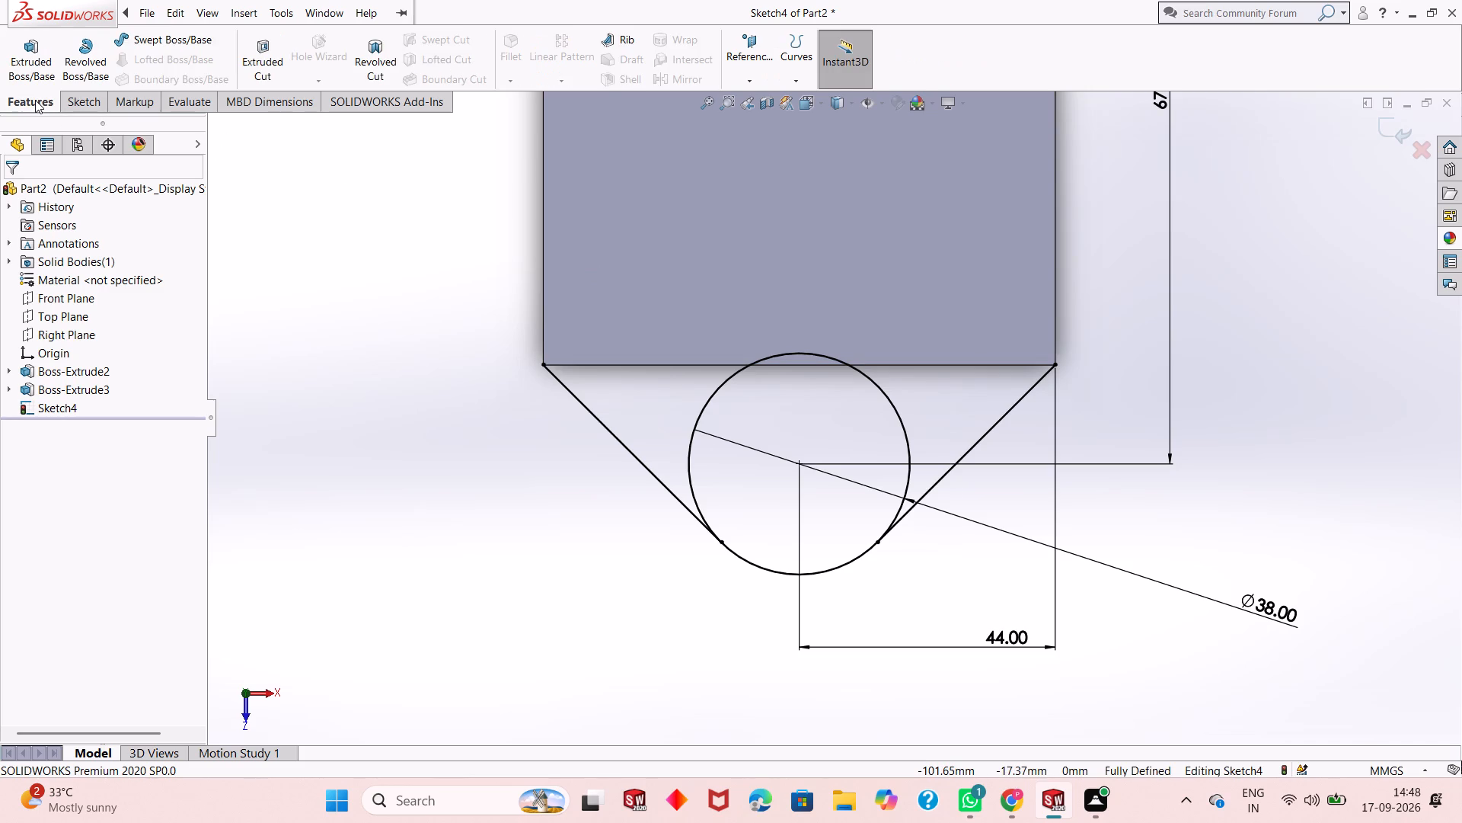
{"action": "left_click", "coordinate": [69, 100]}
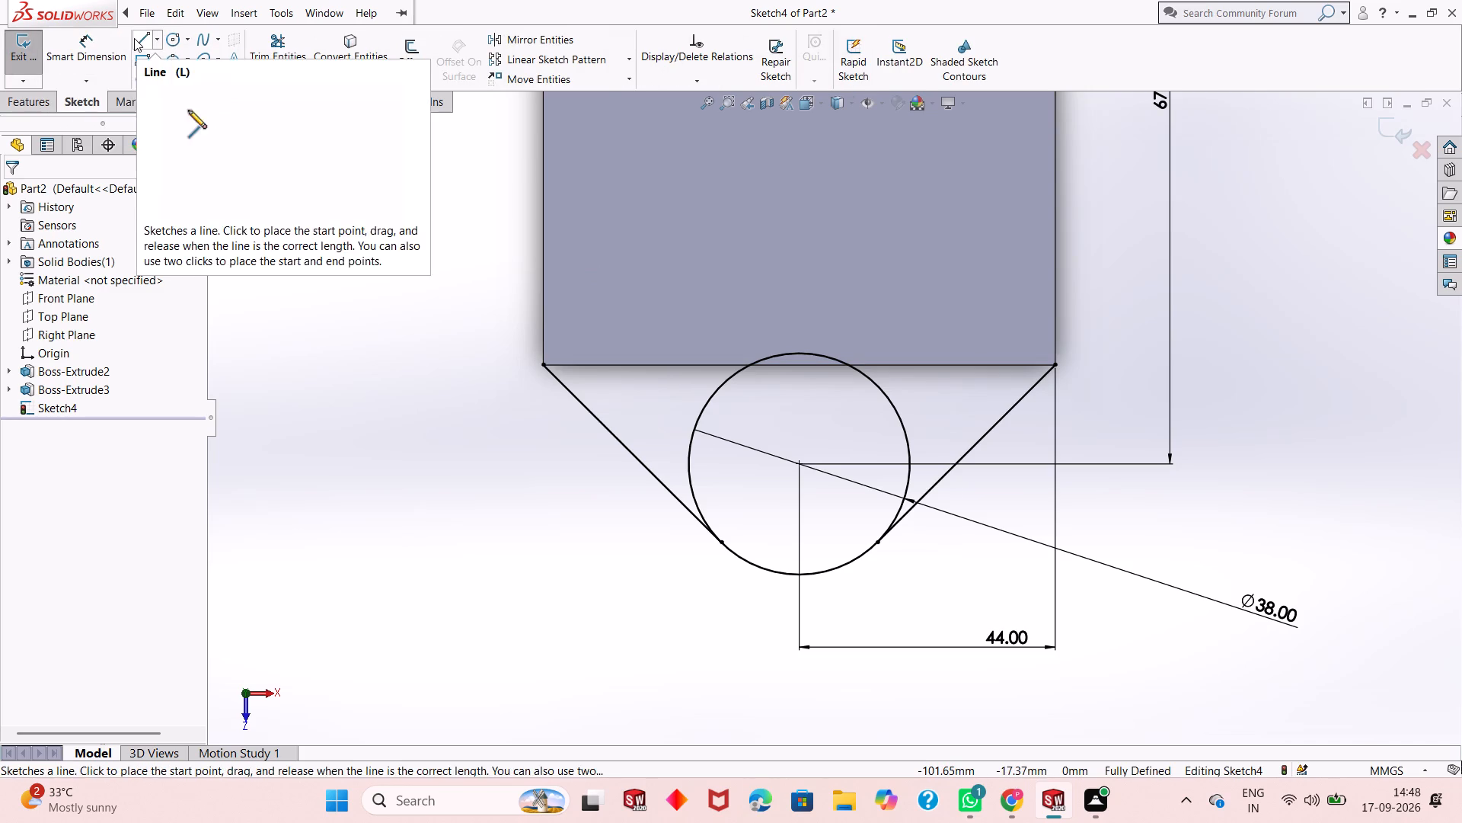
{"action": "left_click", "coordinate": [134, 38]}
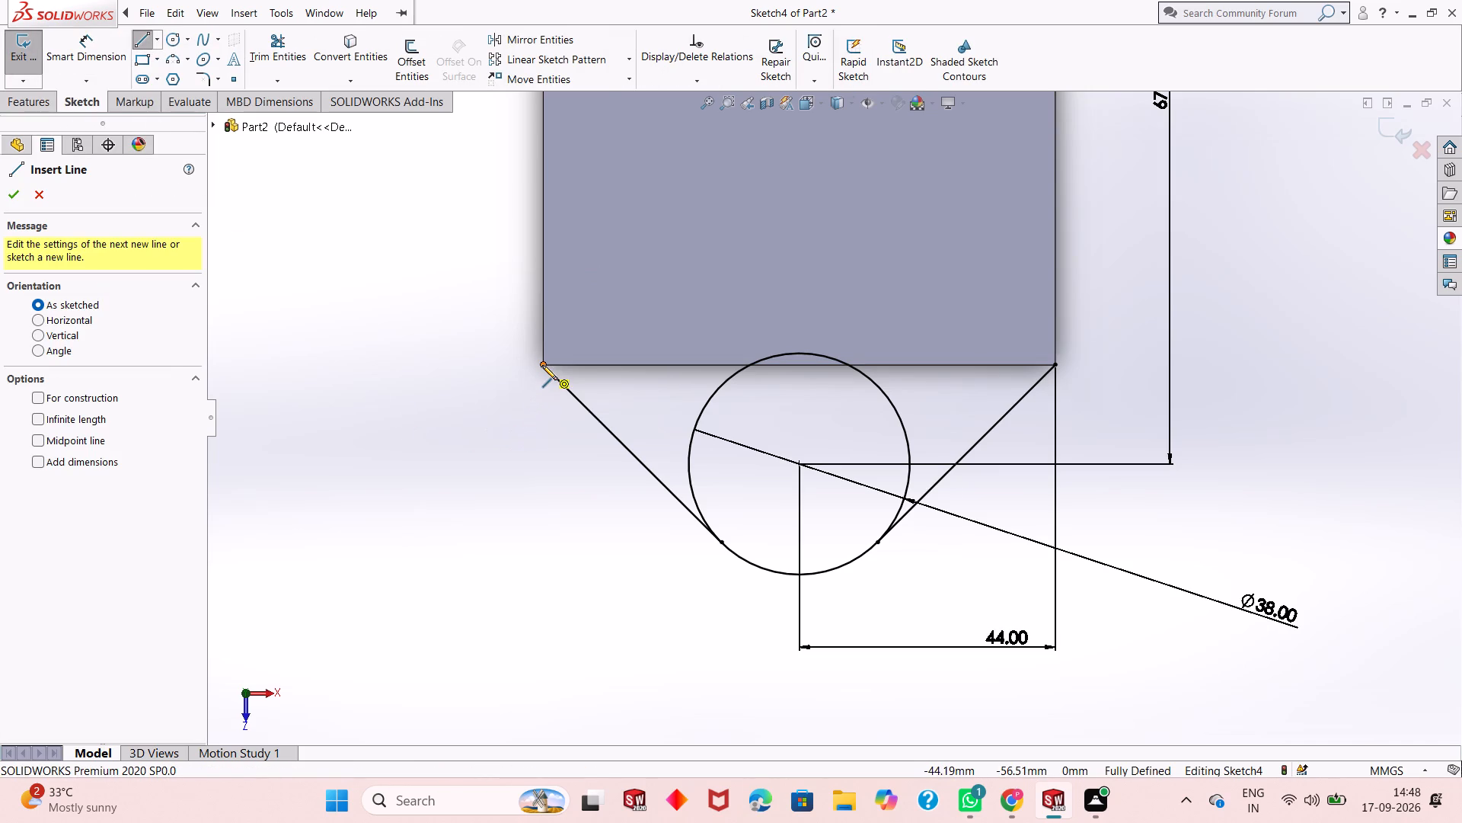
{"action": "left_click", "coordinate": [542, 365]}
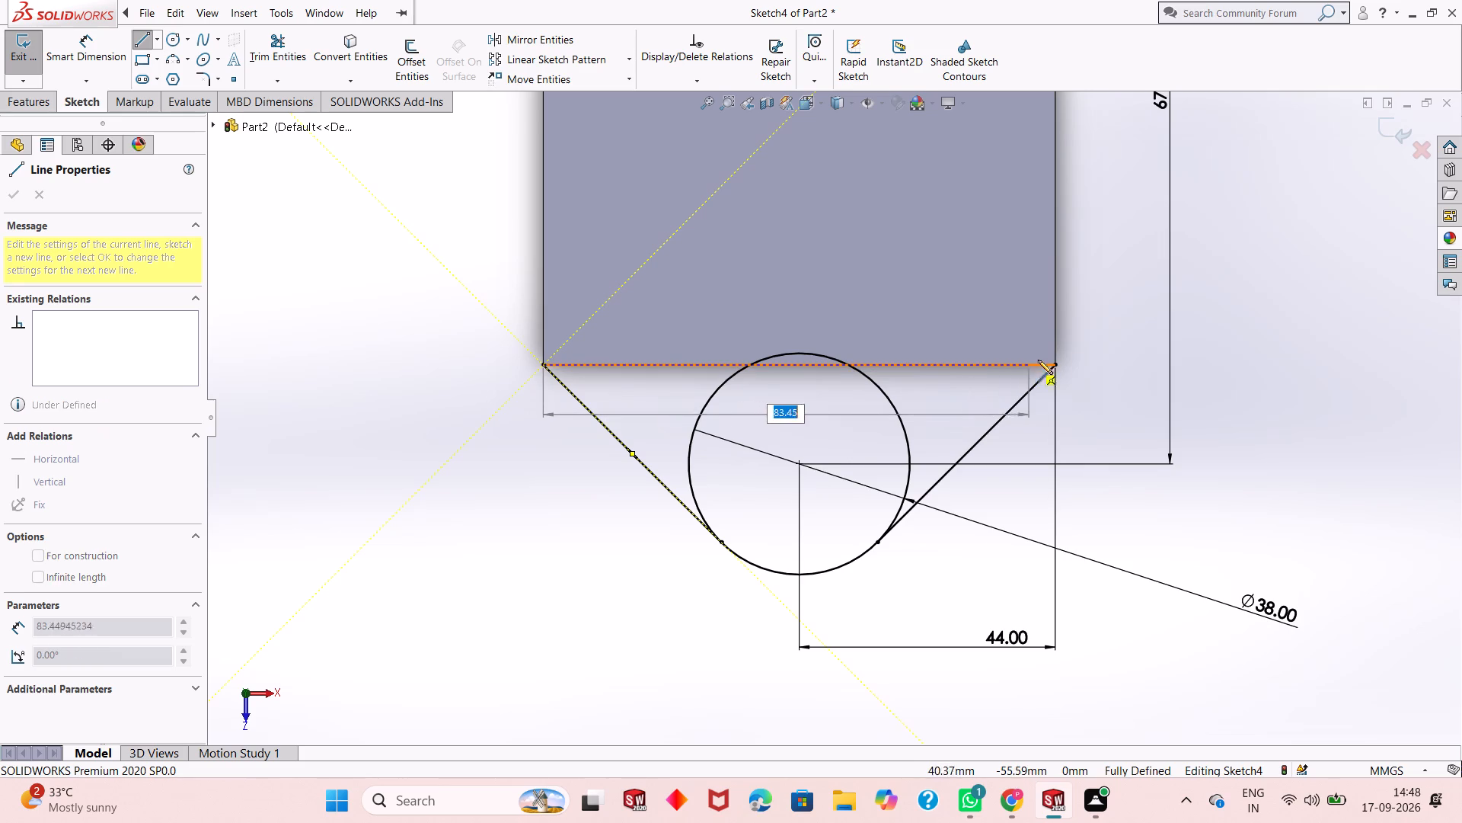
{"action": "left_click", "coordinate": [1056, 363]}
{"action": "right_click", "coordinate": [1106, 360]}
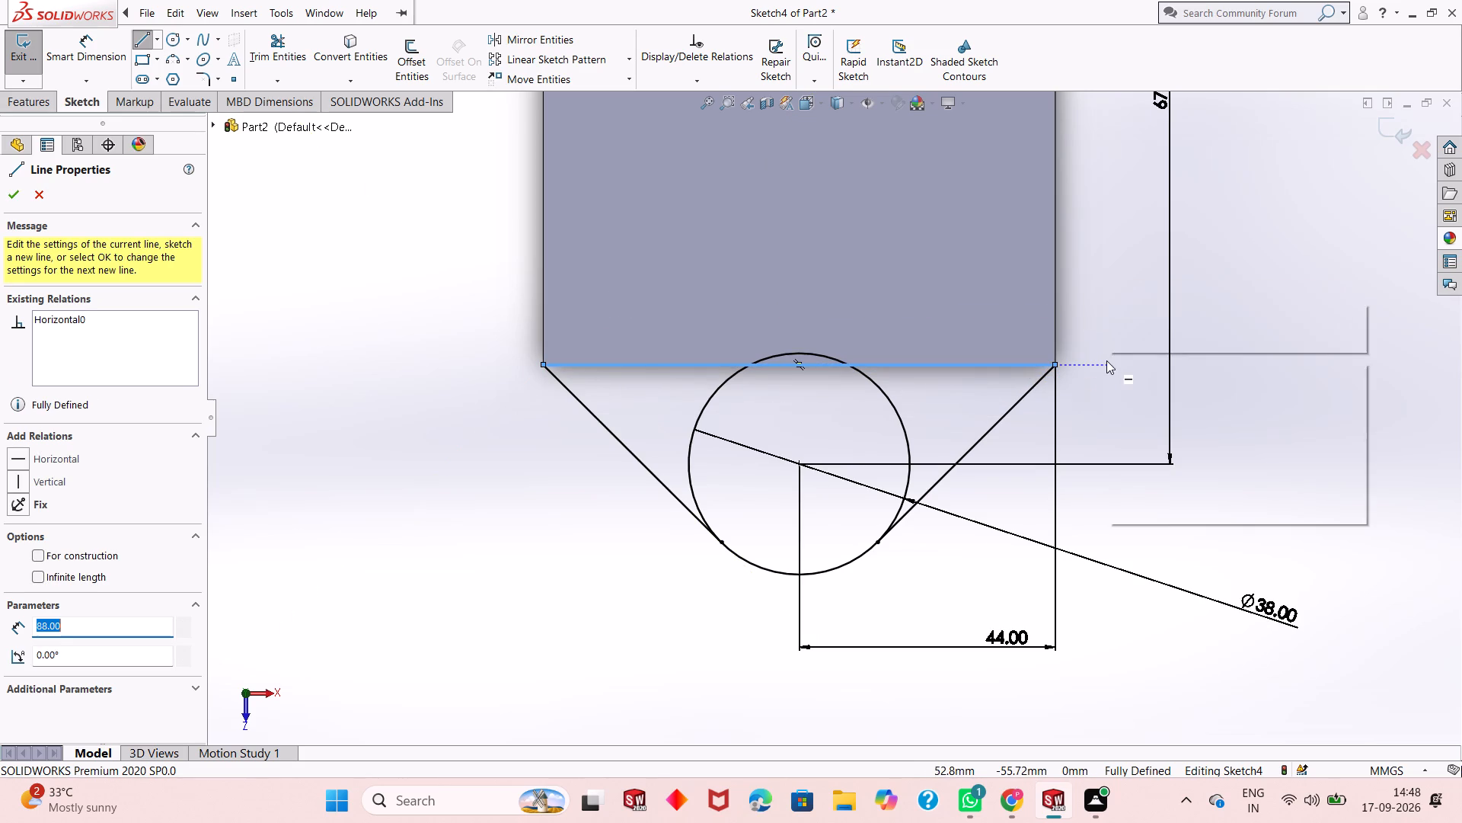
{"action": "left_click", "coordinate": [1116, 376]}
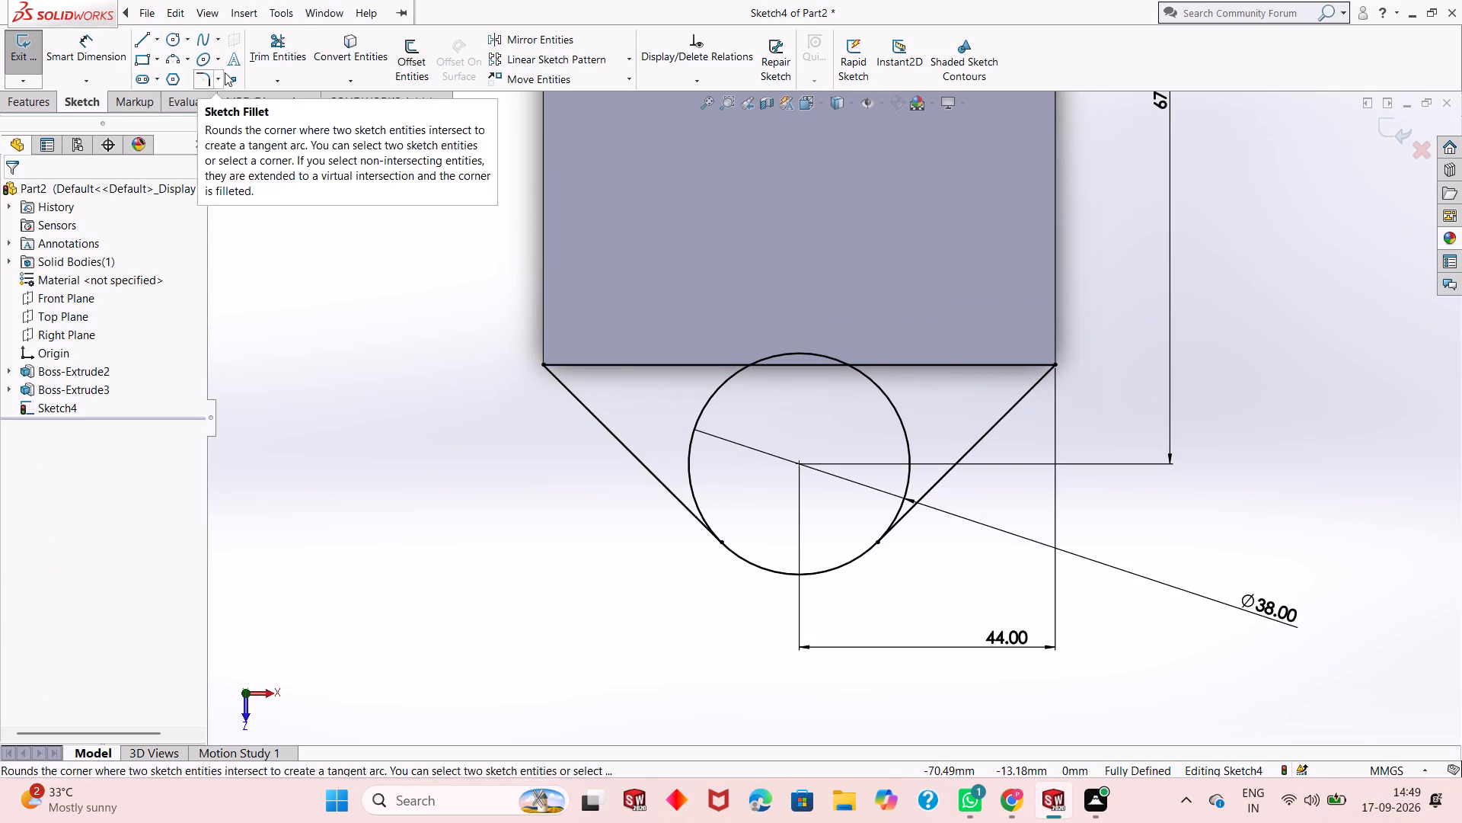
Trim away the upper portions of the 38 mm circle, leaving only the lower arc between the two slanted lines.
{"action": "left_click", "coordinate": [283, 53]}
{"action": "scroll", "coordinate": [830, 447], "scroll_direction": "down", "scroll_amount": 1}
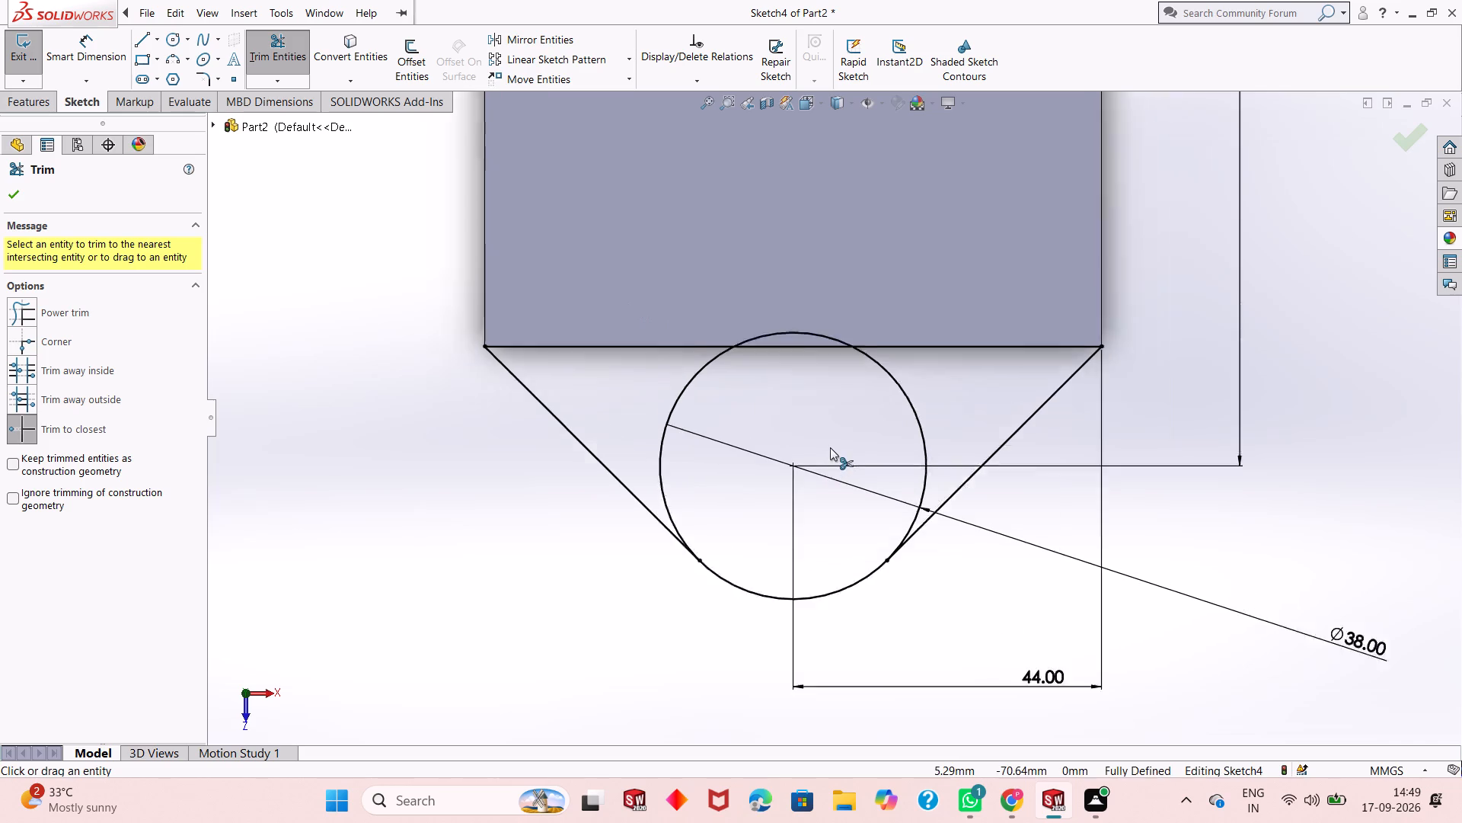
{"action": "scroll", "coordinate": [830, 447], "scroll_direction": "down", "scroll_amount": 2}
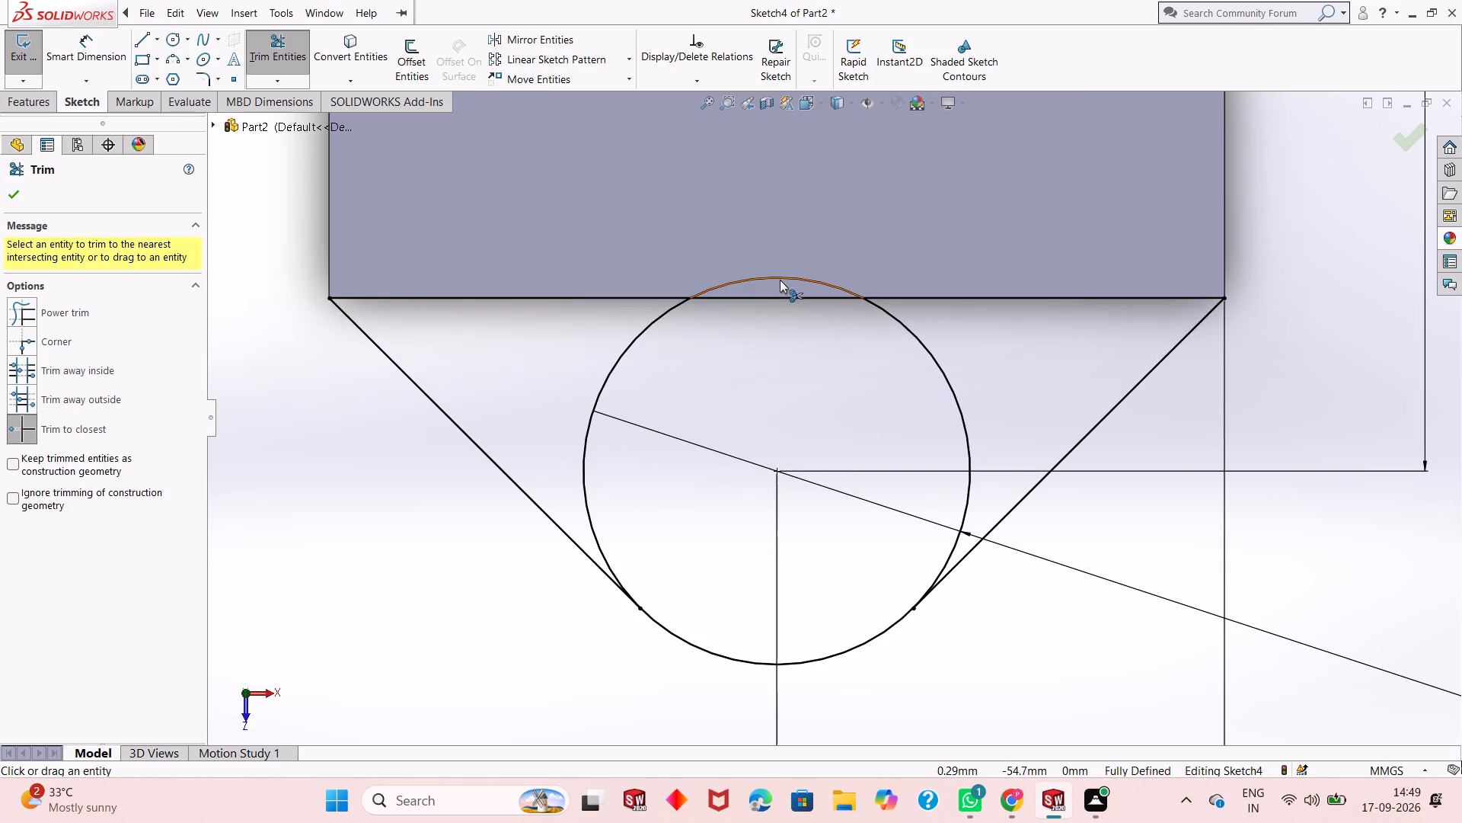
{"action": "left_click", "coordinate": [780, 280]}
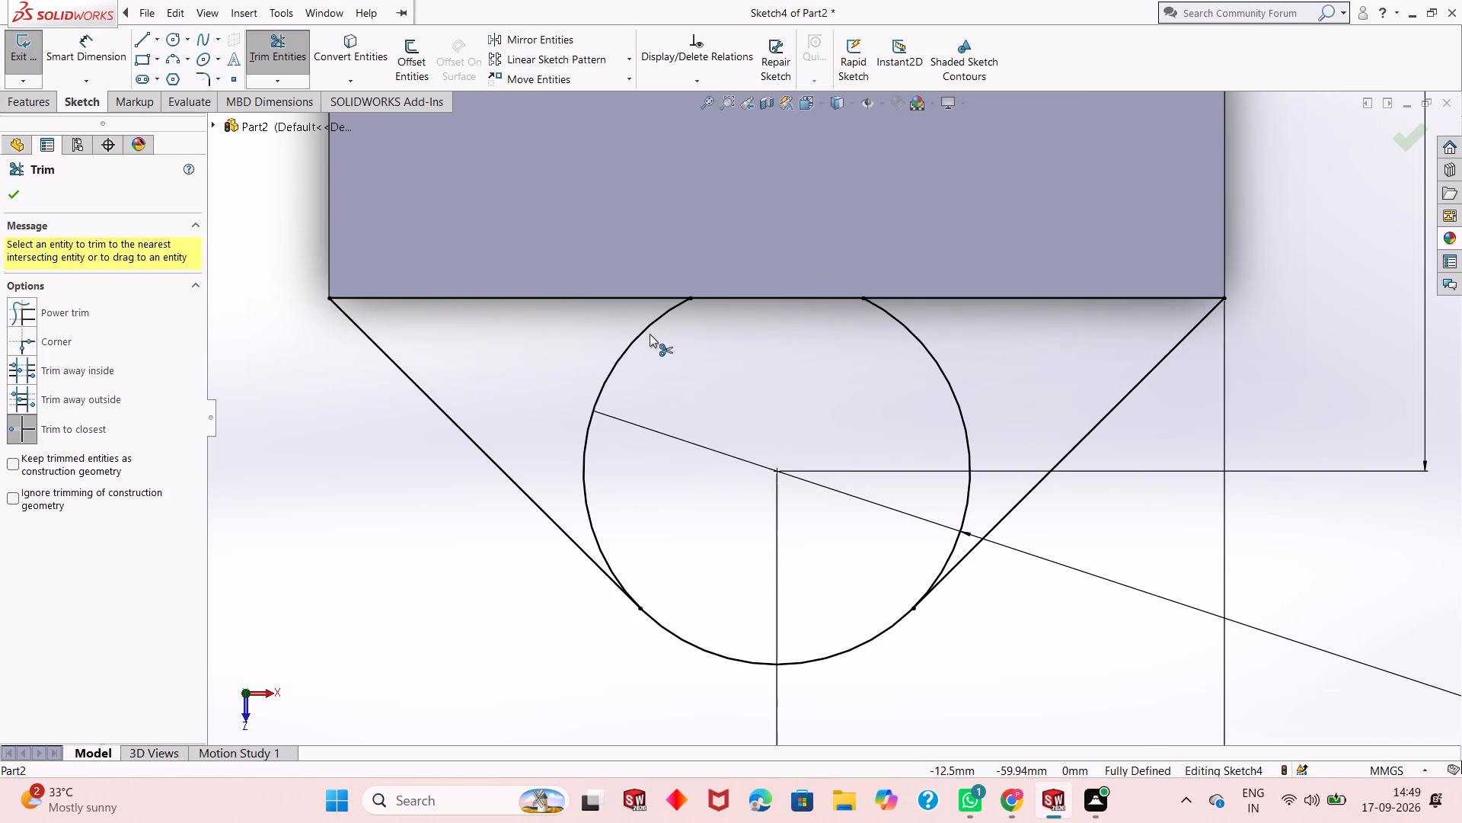
{"action": "left_click", "coordinate": [640, 337]}
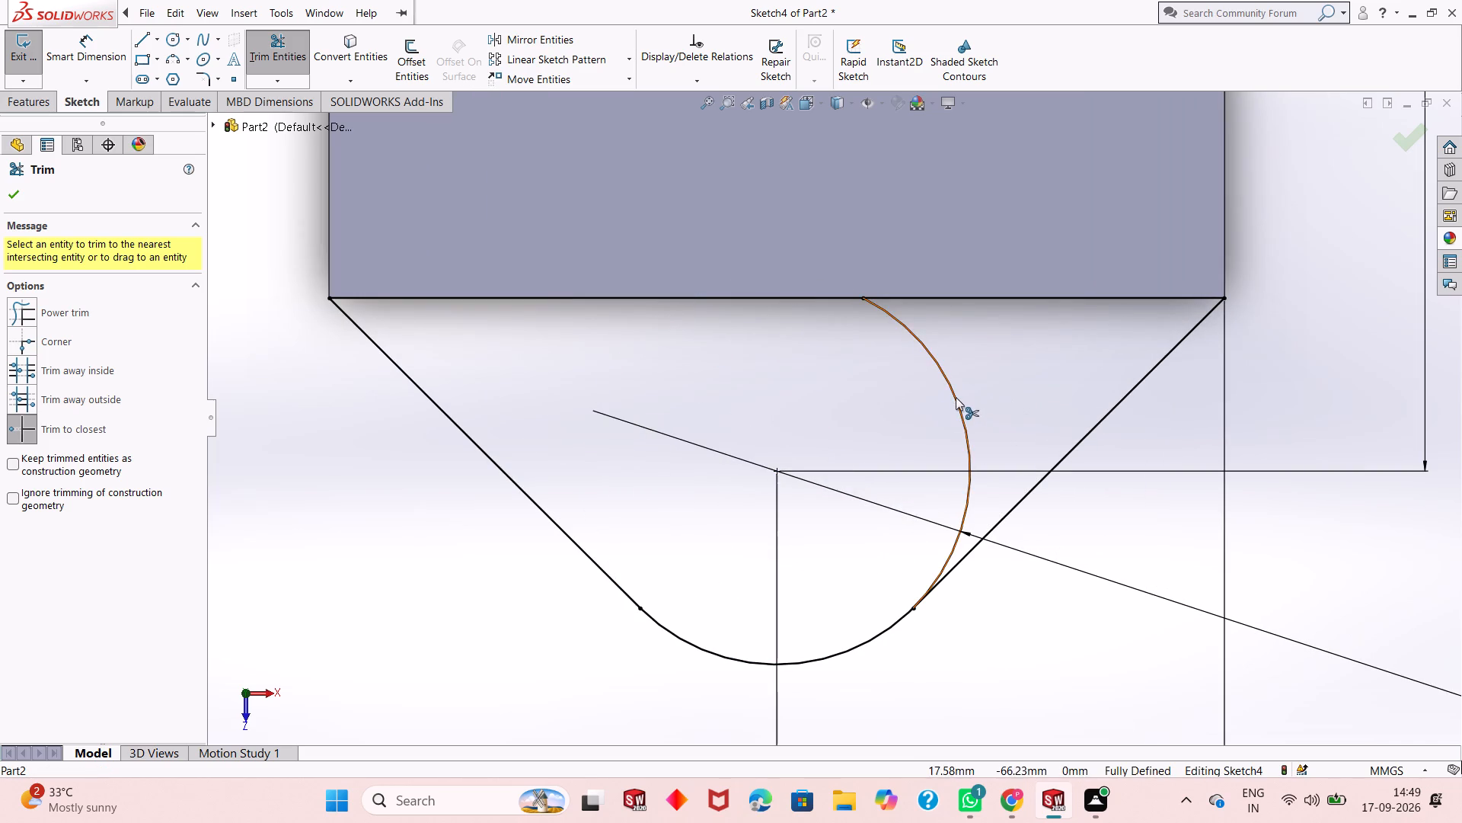
{"action": "left_click", "coordinate": [956, 398]}
{"action": "scroll", "coordinate": [750, 392], "scroll_direction": "up", "scroll_amount": 1}
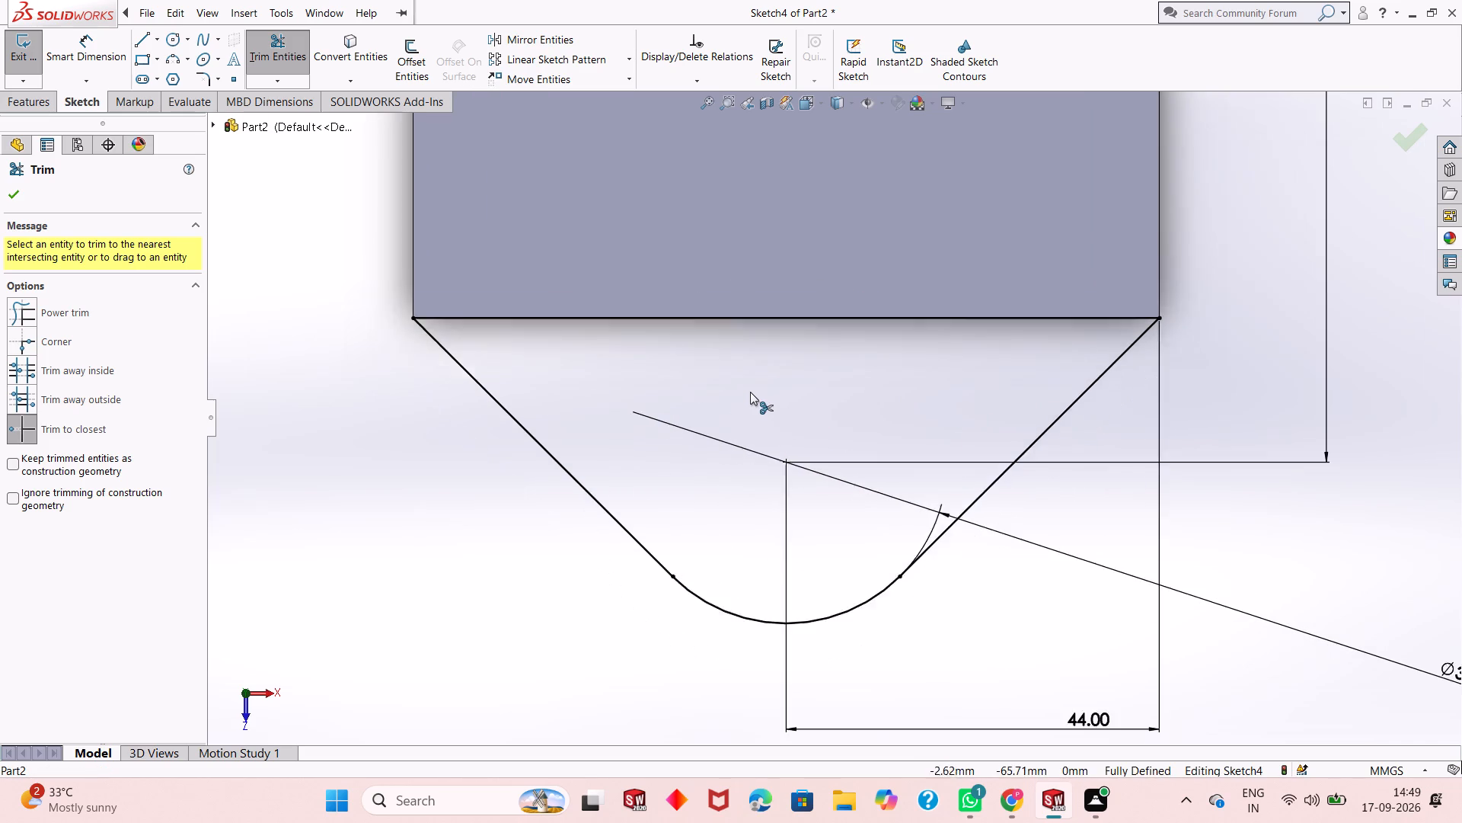
{"action": "scroll", "coordinate": [750, 392], "scroll_direction": "up", "scroll_amount": 4}
{"action": "right_click", "coordinate": [503, 322]}
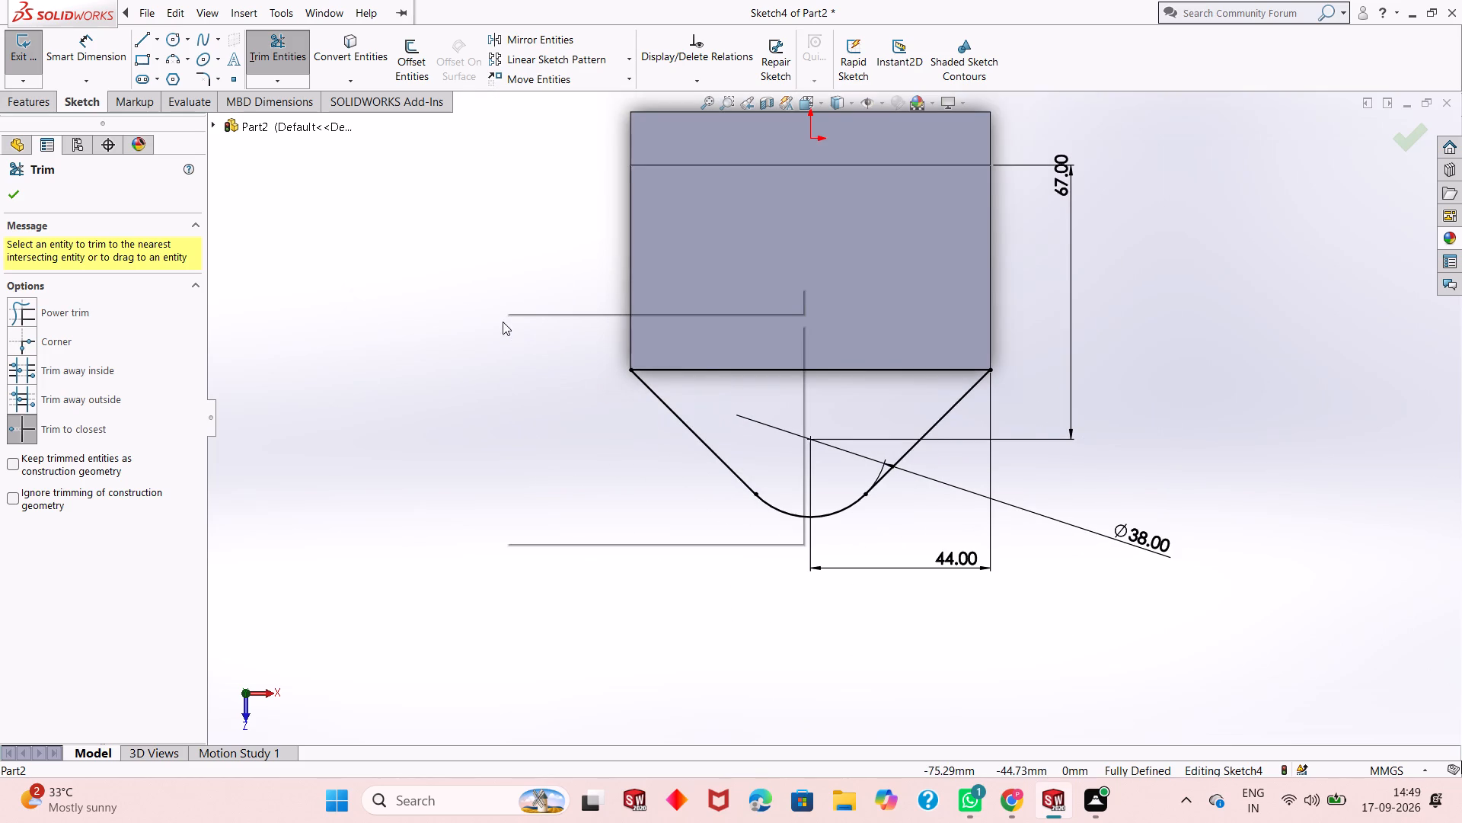
{"action": "left_click", "coordinate": [544, 371]}
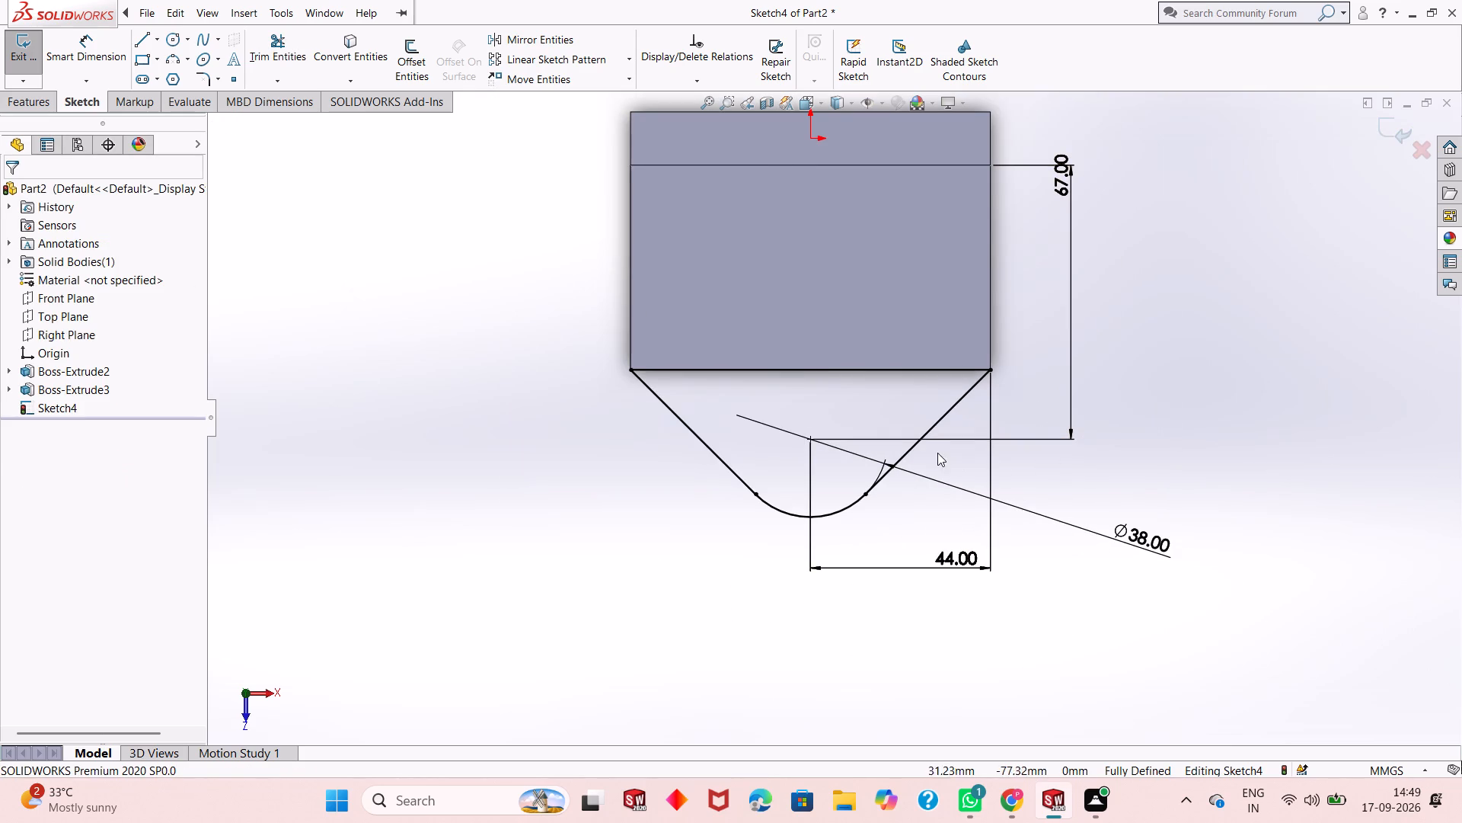
Extrude the closed tapered profile 10 mm Blind in the reversed direction, downward from the base plate's top face, with Merge result on.
{"action": "middle_click_drag", "start_coordinate": [884, 430], "coordinate": [921, 258]}
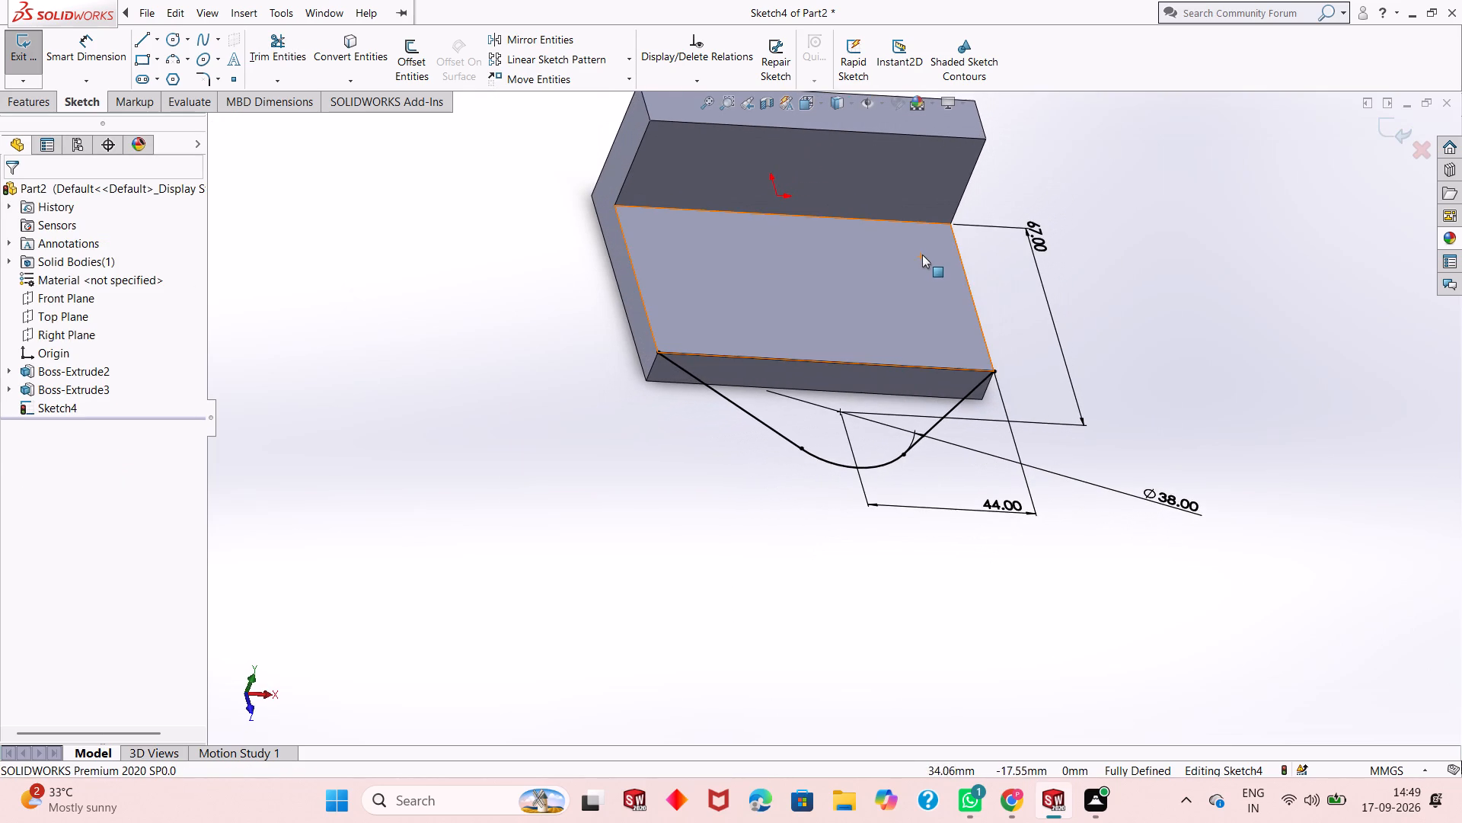
{"action": "scroll", "coordinate": [820, 336], "scroll_direction": "down", "scroll_amount": 1}
{"action": "scroll", "coordinate": [820, 337], "scroll_direction": "up", "scroll_amount": 4}
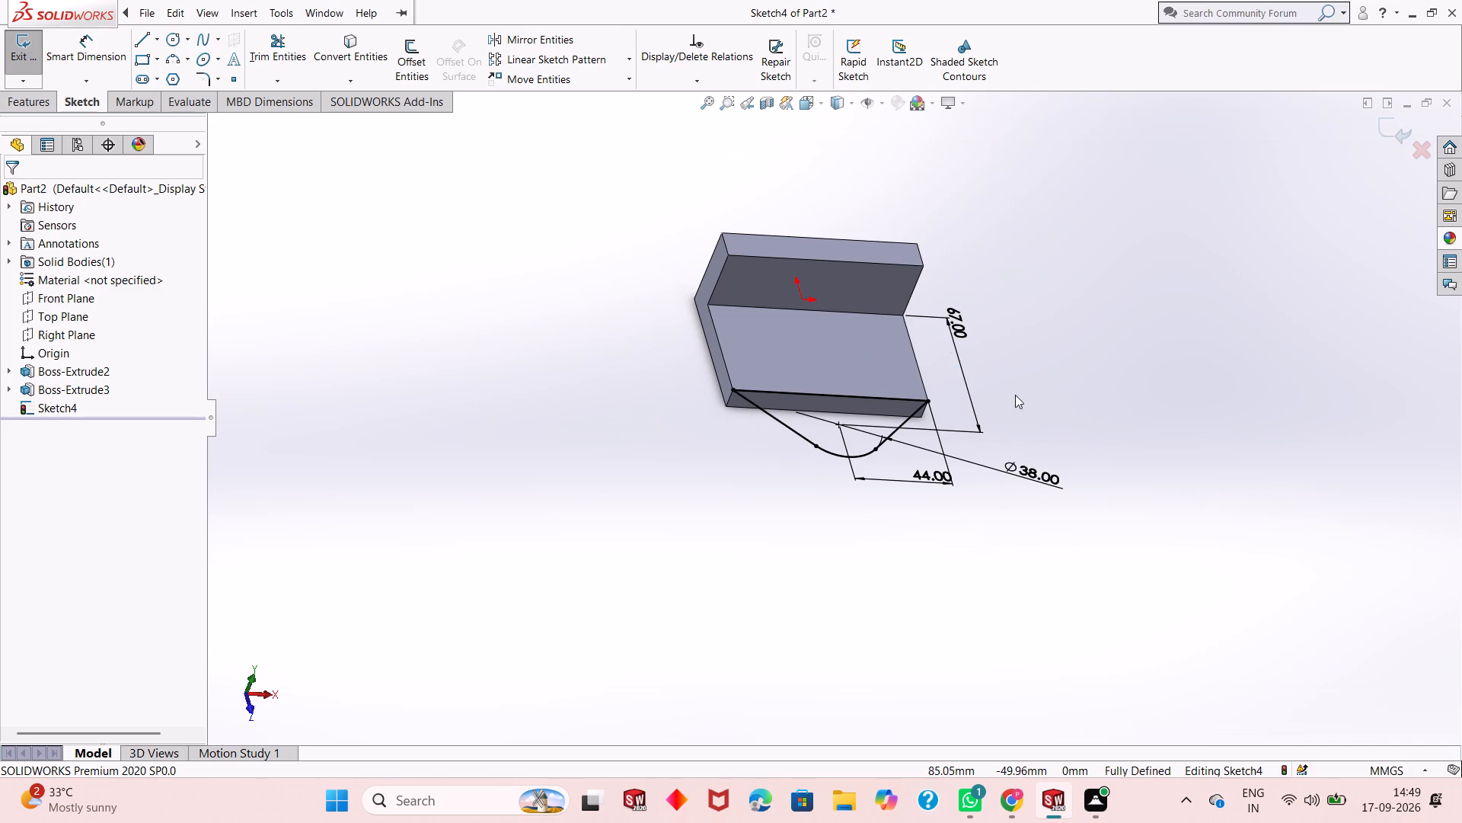
{"action": "middle_click_drag", "start_coordinate": [998, 385], "coordinate": [1065, 359]}
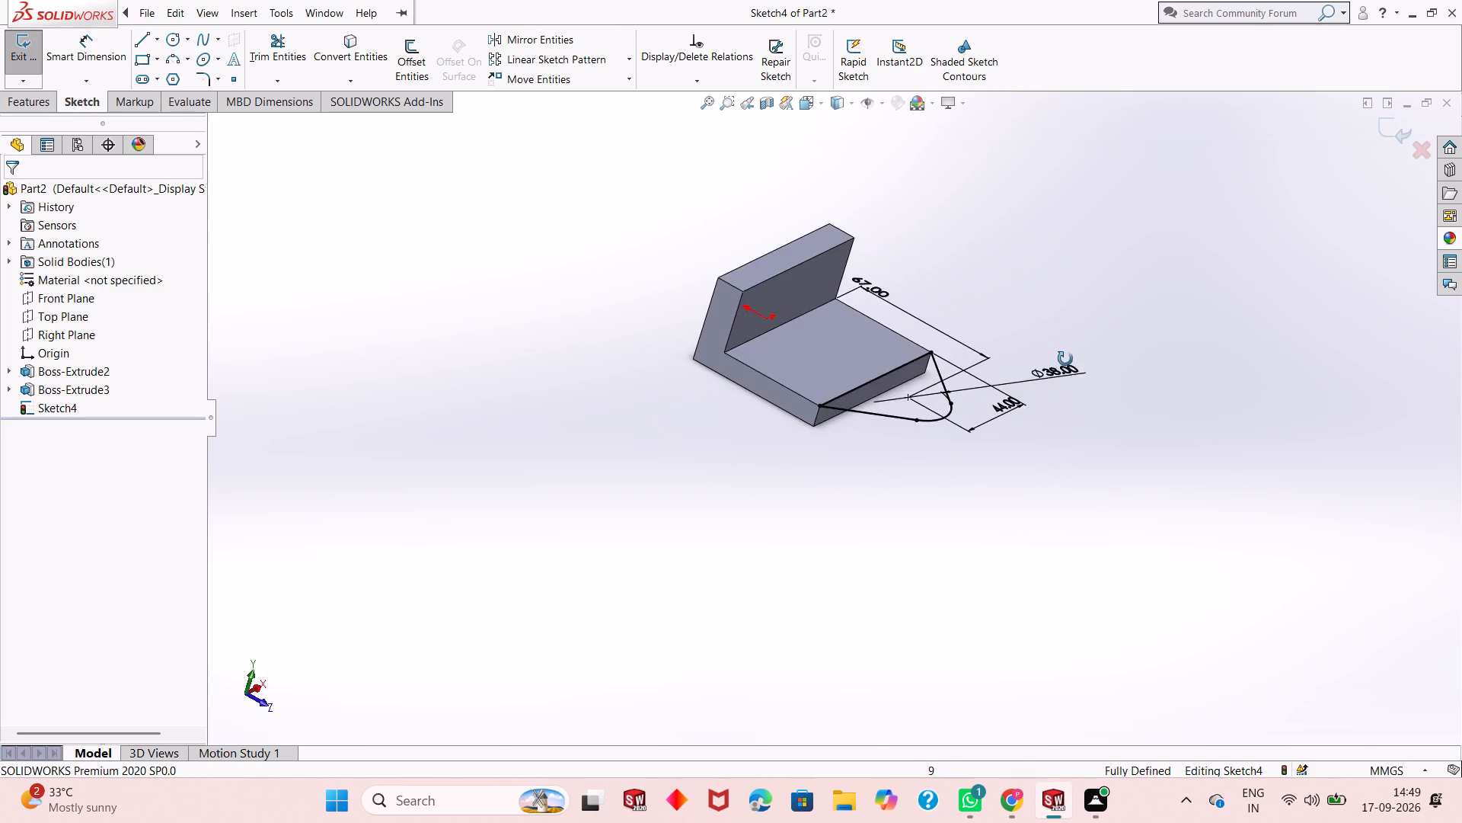
{"action": "middle_click_drag", "start_coordinate": [1065, 359], "coordinate": [1066, 373]}
{"action": "scroll", "coordinate": [806, 395], "scroll_direction": "down", "scroll_amount": 2}
{"action": "scroll", "coordinate": [1006, 300], "scroll_direction": "down", "scroll_amount": 2}
{"action": "scroll", "coordinate": [848, 386], "scroll_direction": "up", "scroll_amount": 1}
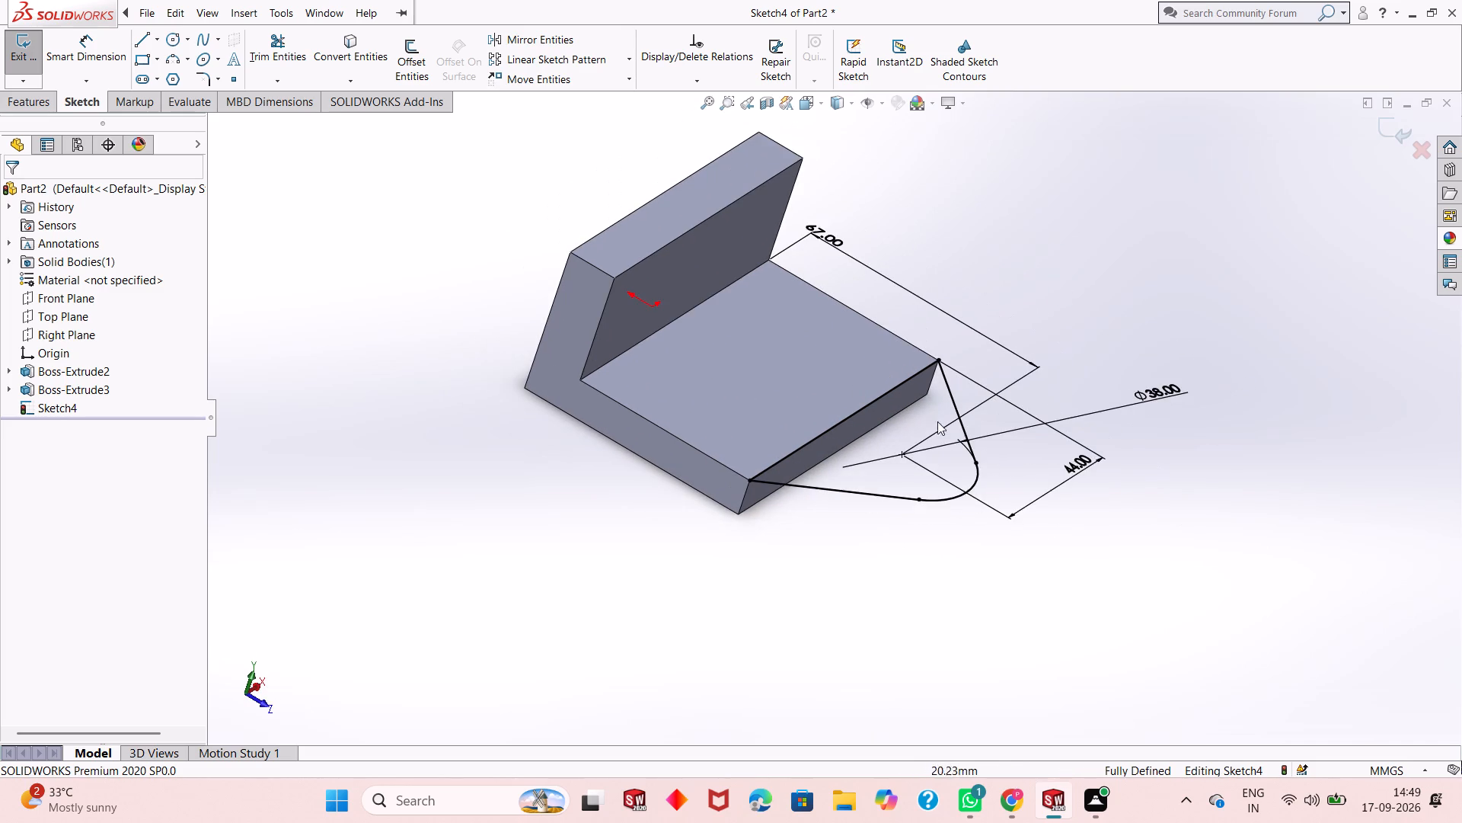
{"action": "scroll", "coordinate": [980, 452], "scroll_direction": "down", "scroll_amount": 1}
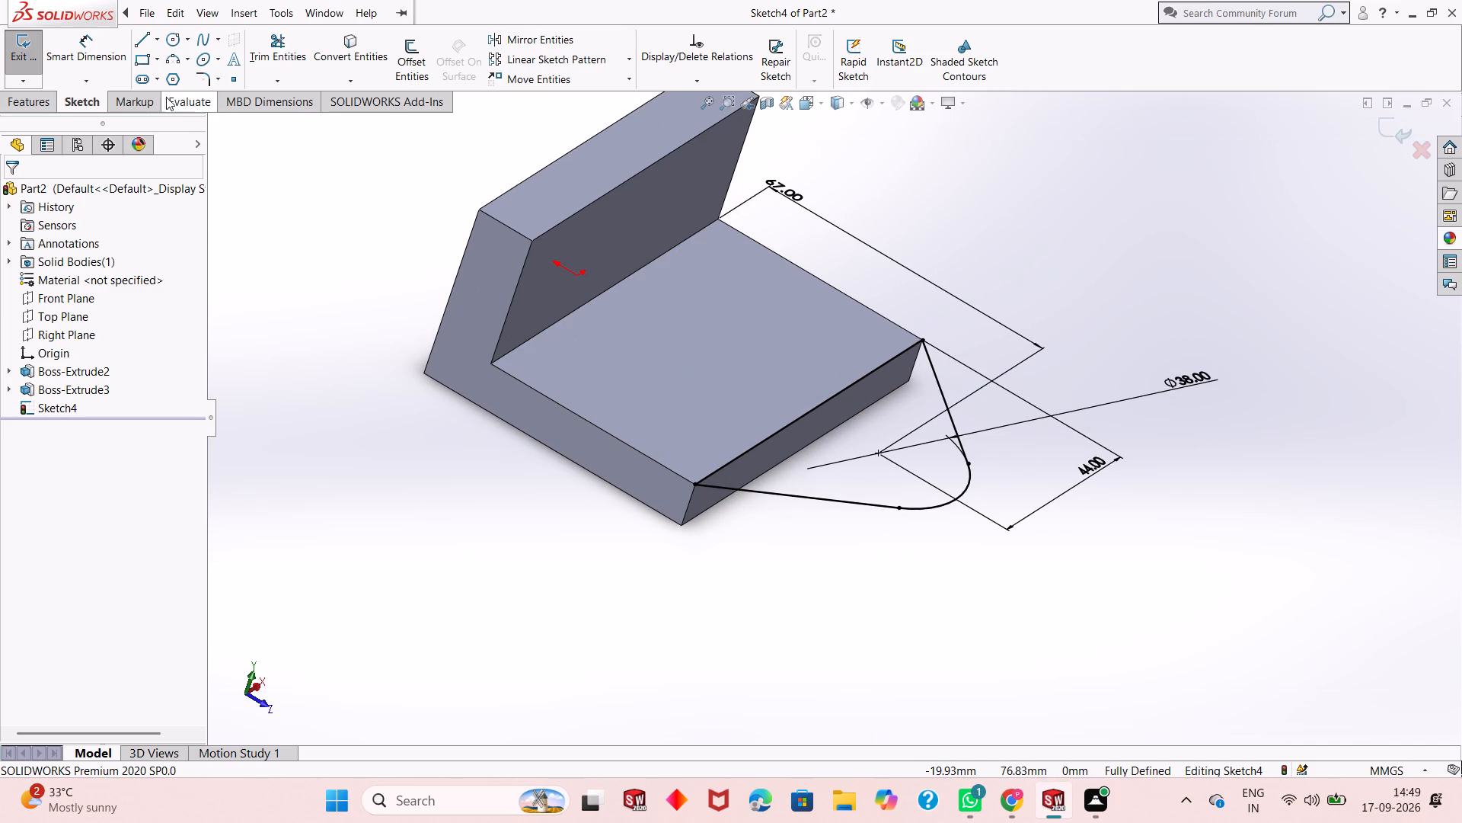
{"action": "left_click", "coordinate": [47, 110]}
{"action": "left_click", "coordinate": [43, 49]}
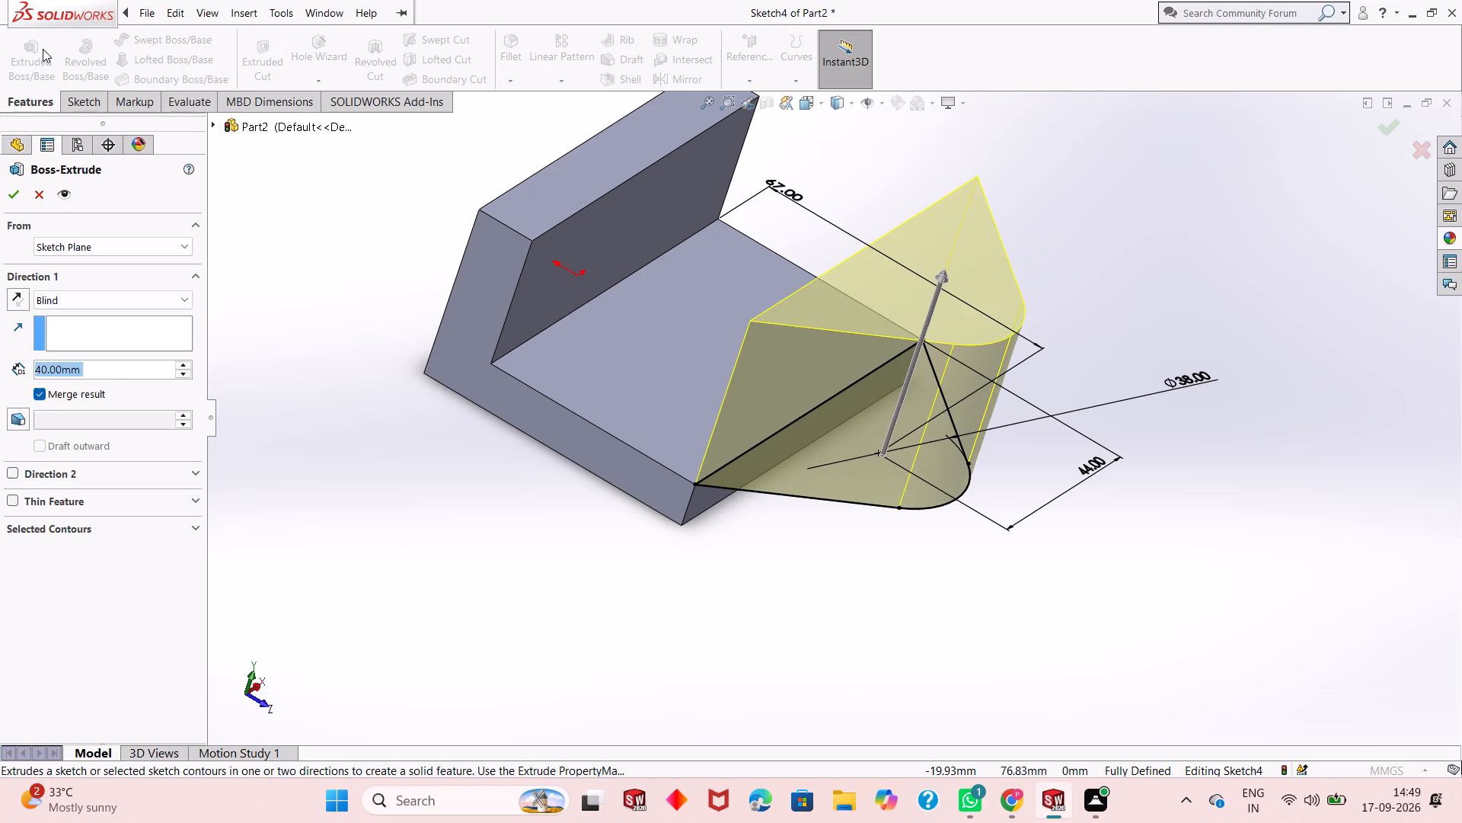
{"action": "left_click", "coordinate": [21, 296]}
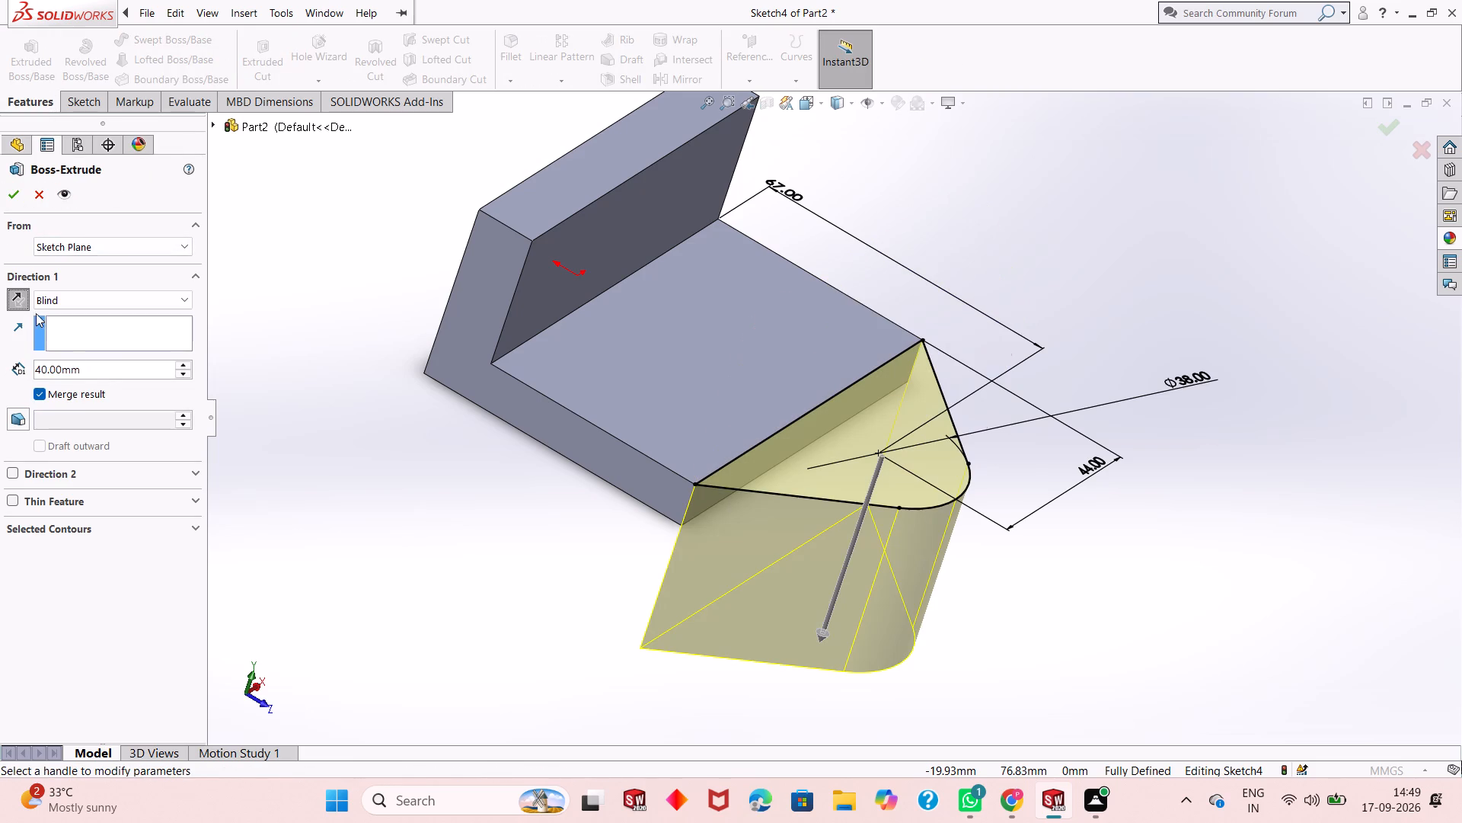
{"action": "double_click", "coordinate": [91, 372]}
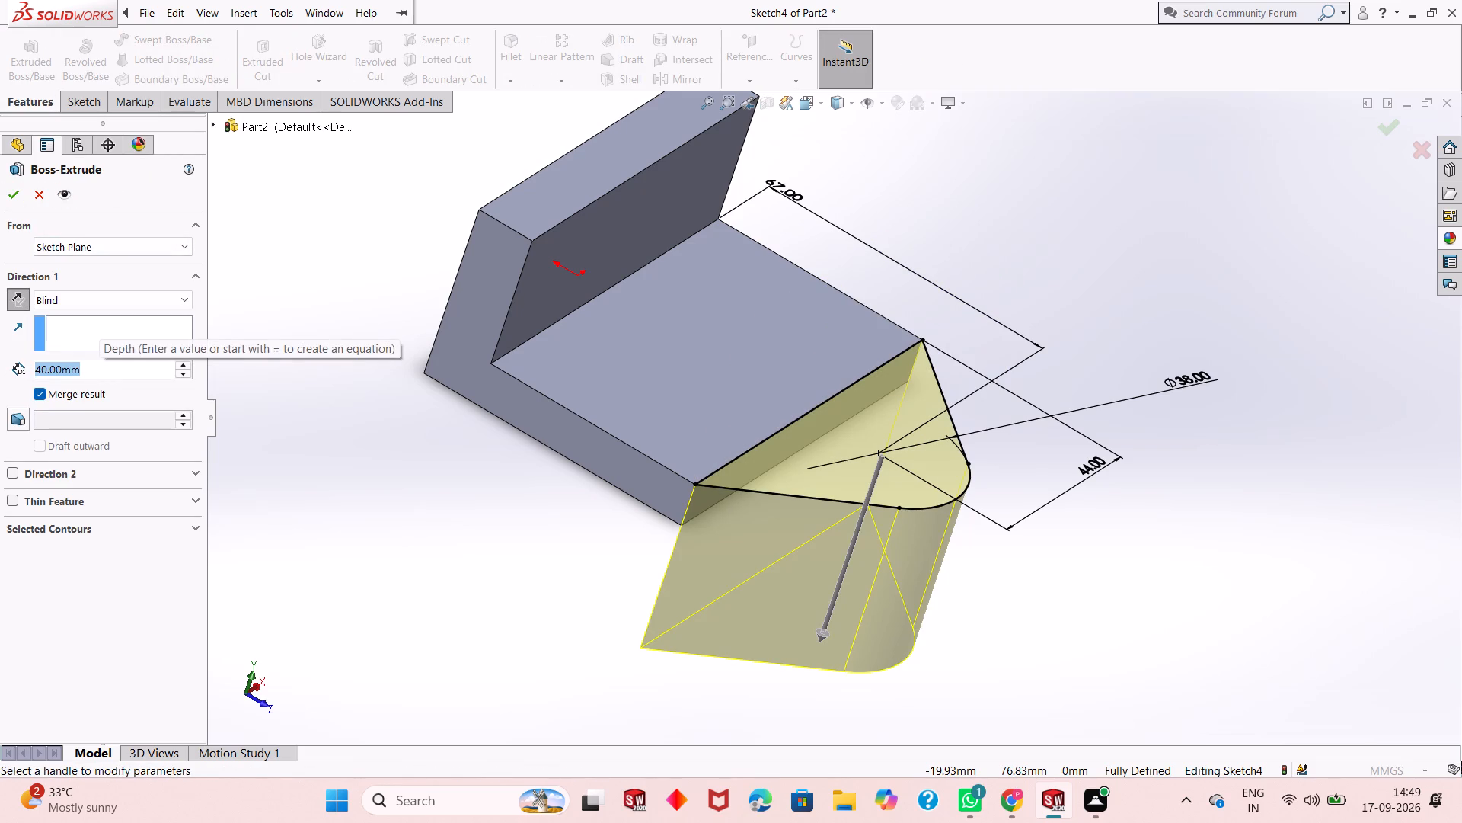
{"action": "key", "text": "1"}
{"action": "key", "text": "0"}
{"action": "key", "text": "Return"}
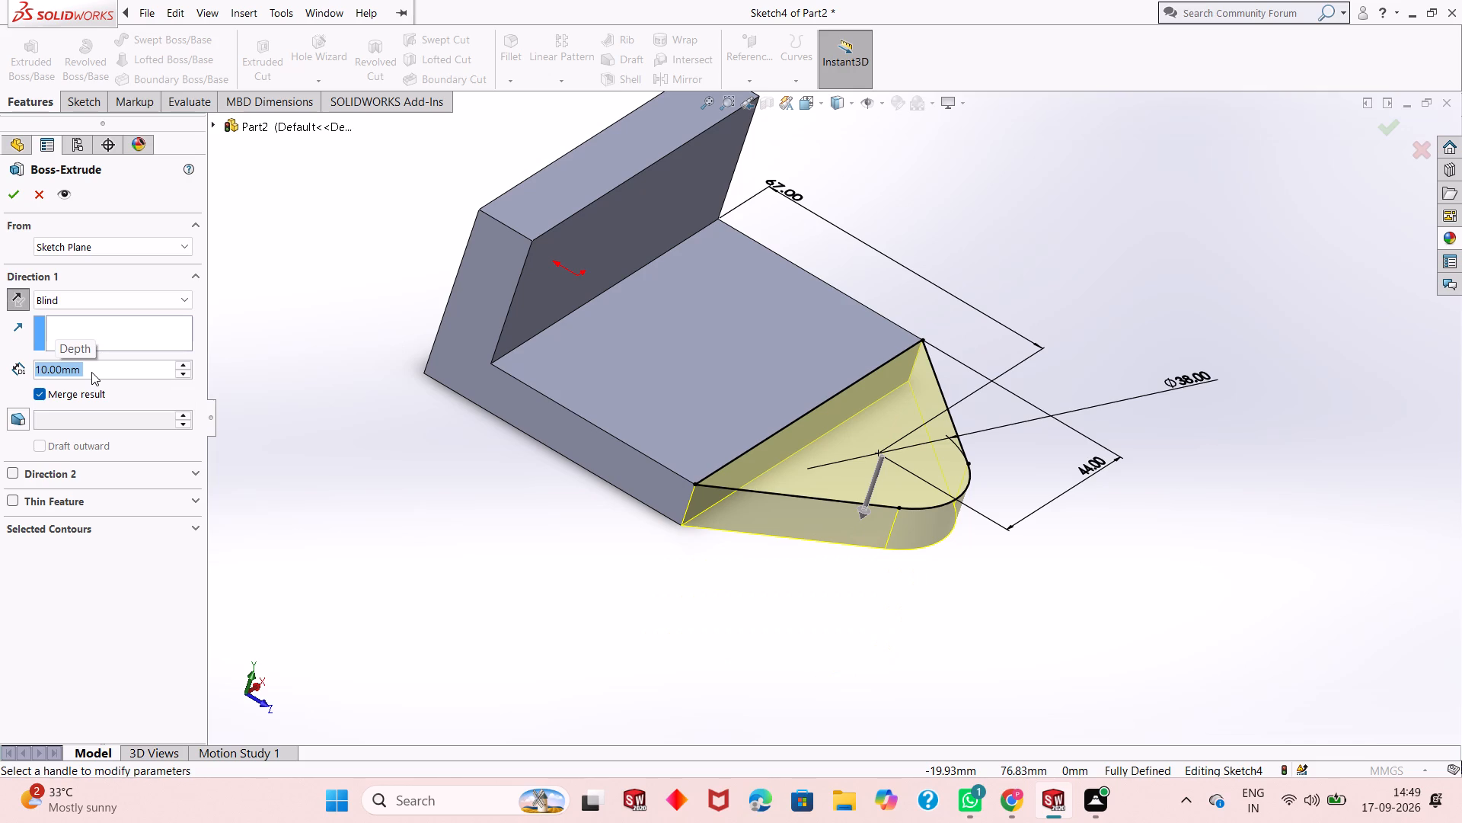
{"action": "left_click", "coordinate": [7, 200]}
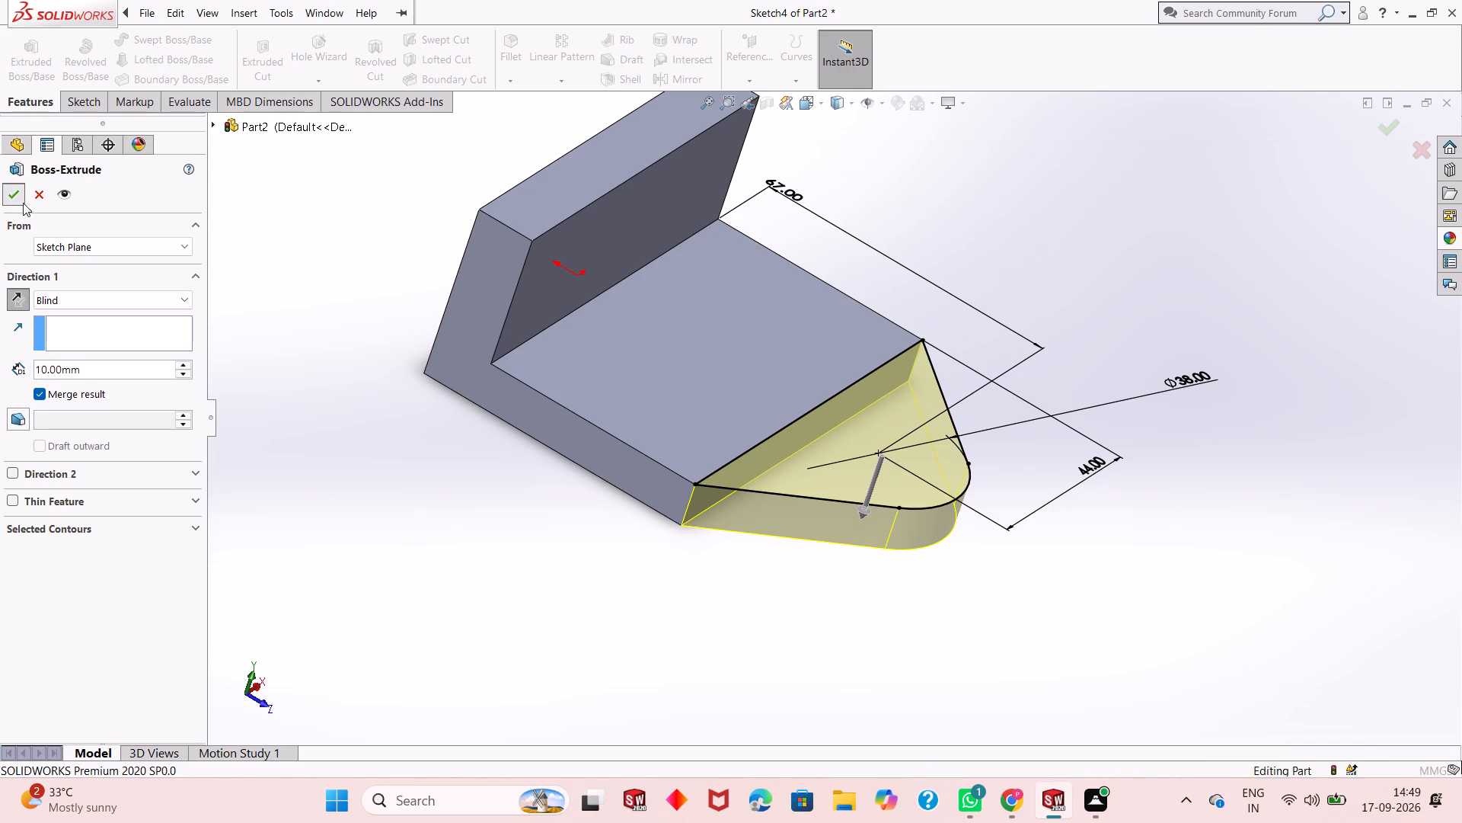
{"action": "left_click", "coordinate": [425, 547]}
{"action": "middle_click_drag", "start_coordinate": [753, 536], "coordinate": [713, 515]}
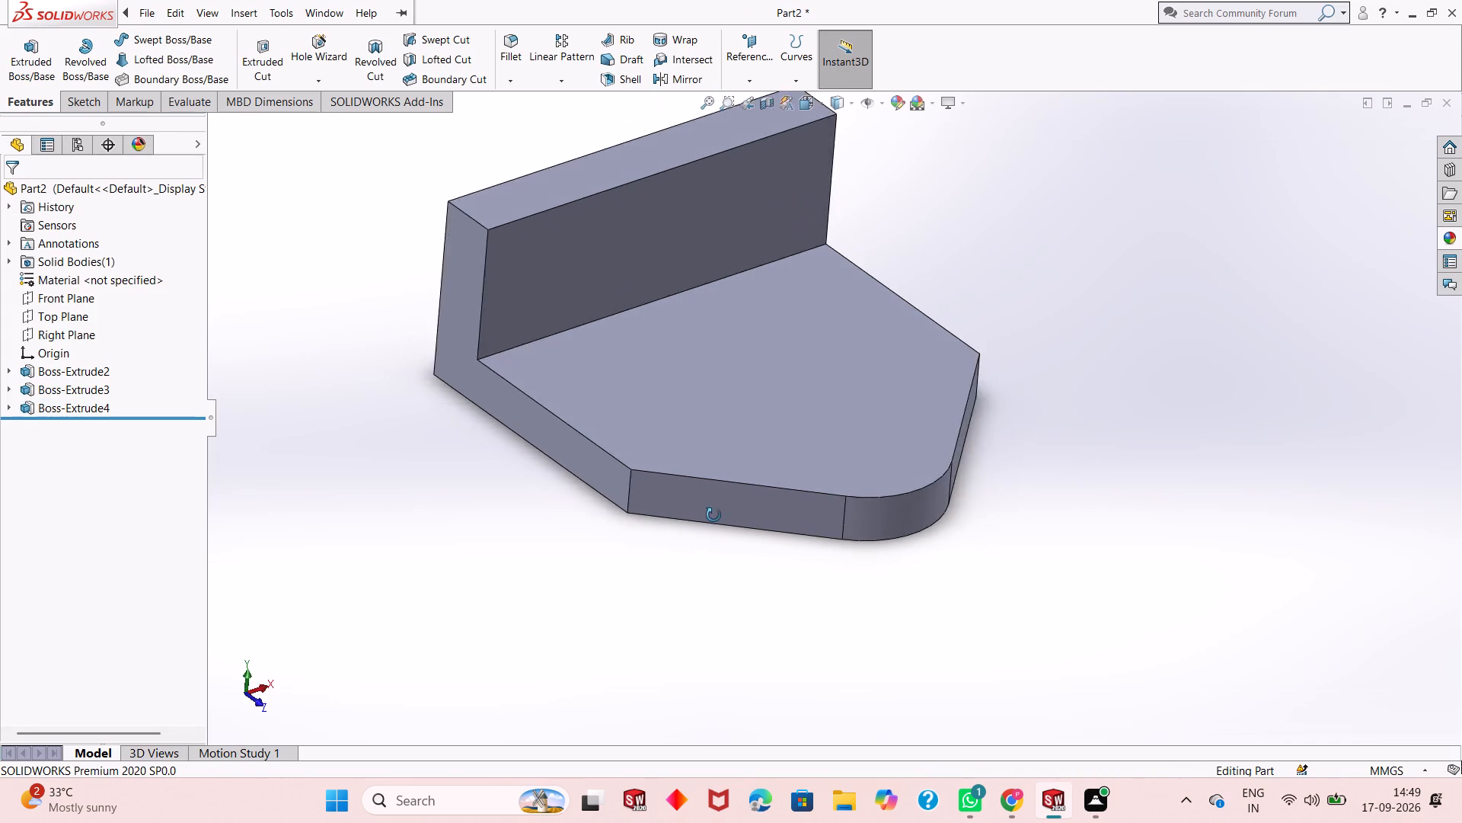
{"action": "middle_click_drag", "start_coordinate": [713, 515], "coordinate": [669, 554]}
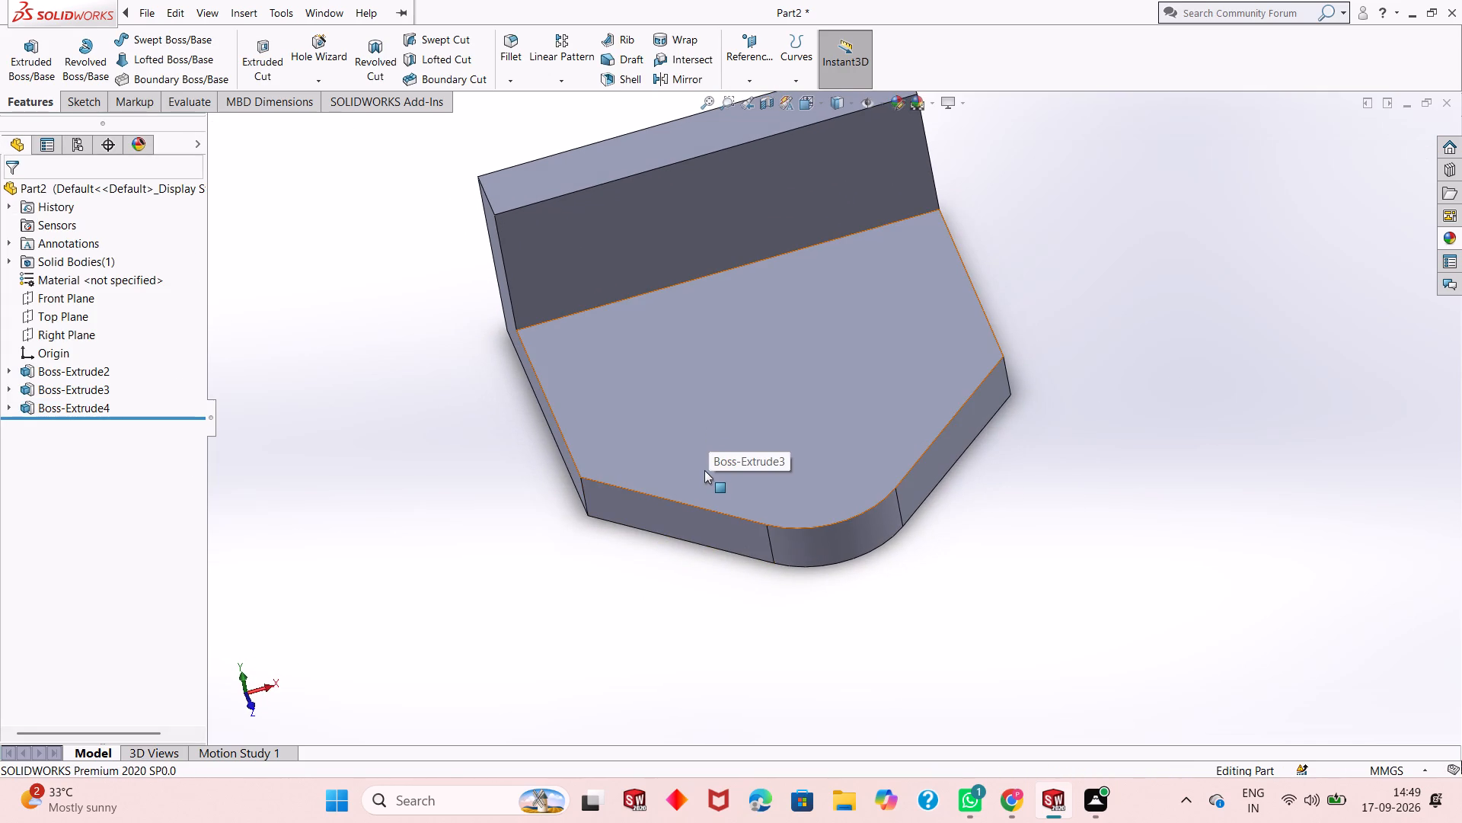
Examine the base plate's tapered, rounded end and the corner edges where its straight sides meet the slanted faces.
{"action": "middle_click_drag", "start_coordinate": [706, 472], "coordinate": [755, 397]}
{"action": "scroll", "coordinate": [676, 479], "scroll_direction": "down", "scroll_amount": 2}
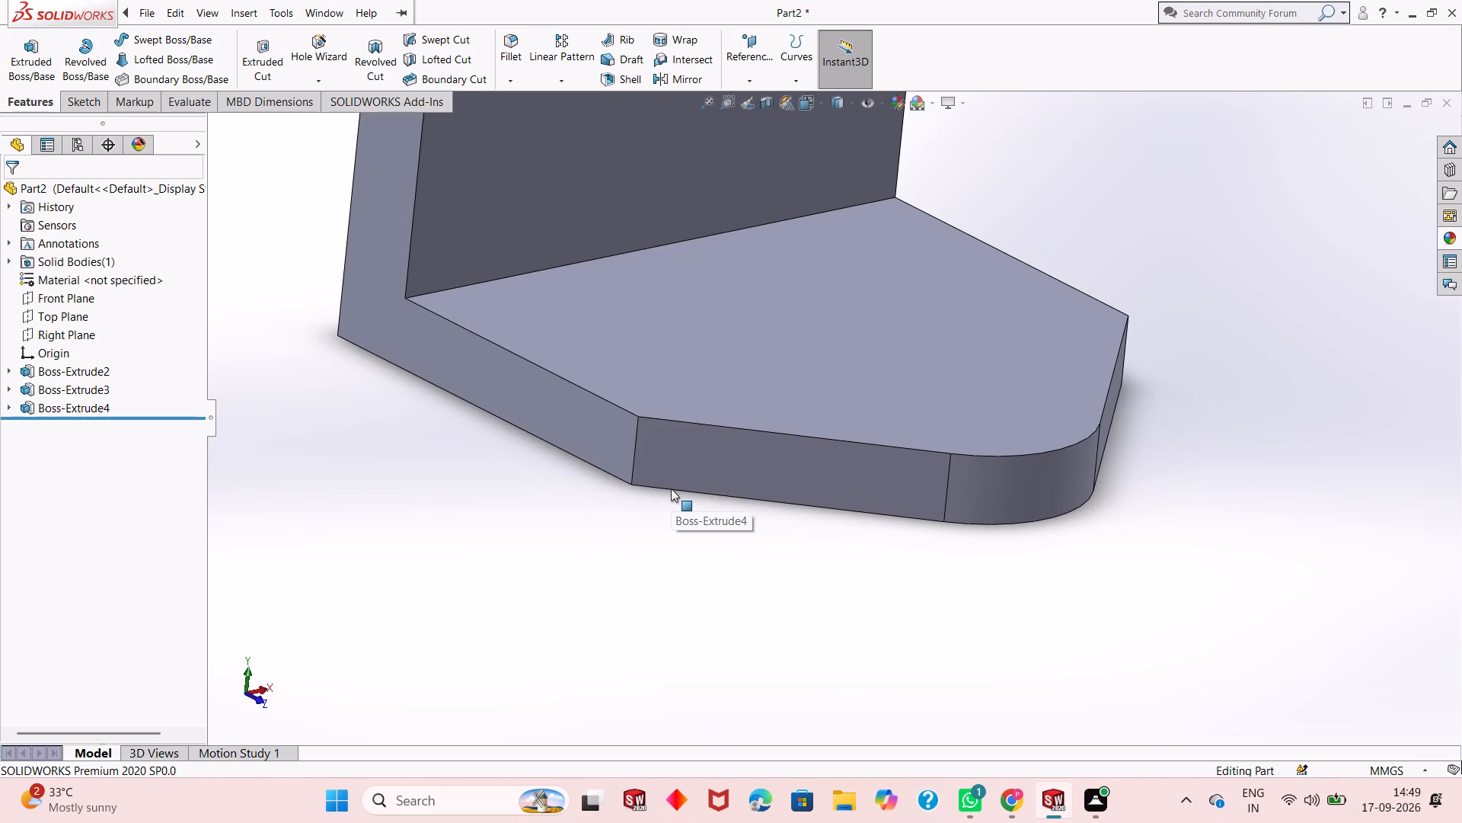
{"action": "scroll", "coordinate": [698, 467], "scroll_direction": "down", "scroll_amount": 2}
{"action": "scroll", "coordinate": [698, 470], "scroll_direction": "up", "scroll_amount": 1}
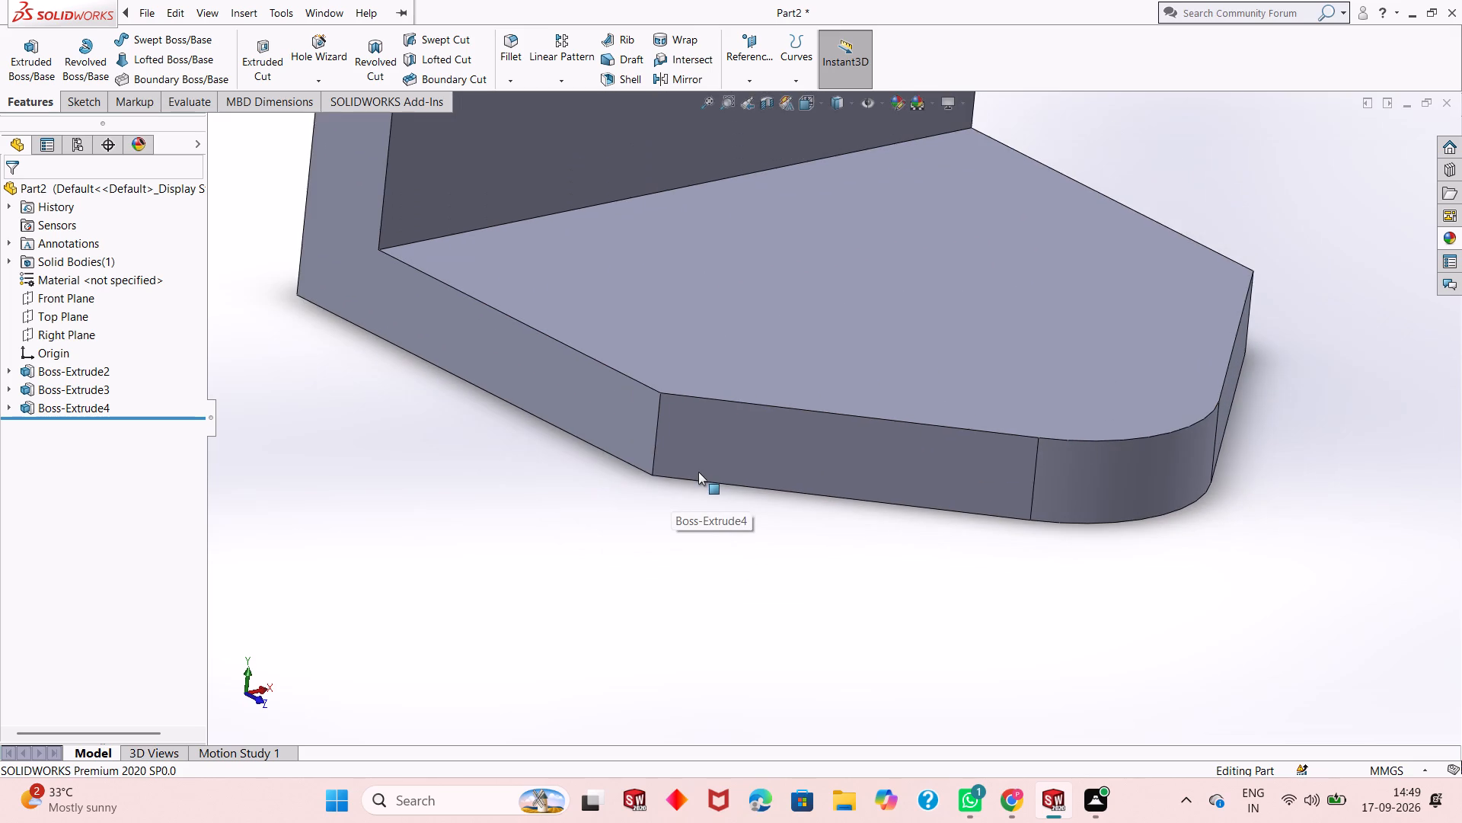
{"action": "middle_click_drag", "start_coordinate": [693, 479], "coordinate": [685, 485]}
{"action": "scroll", "coordinate": [771, 429], "scroll_direction": "down", "scroll_amount": 2}
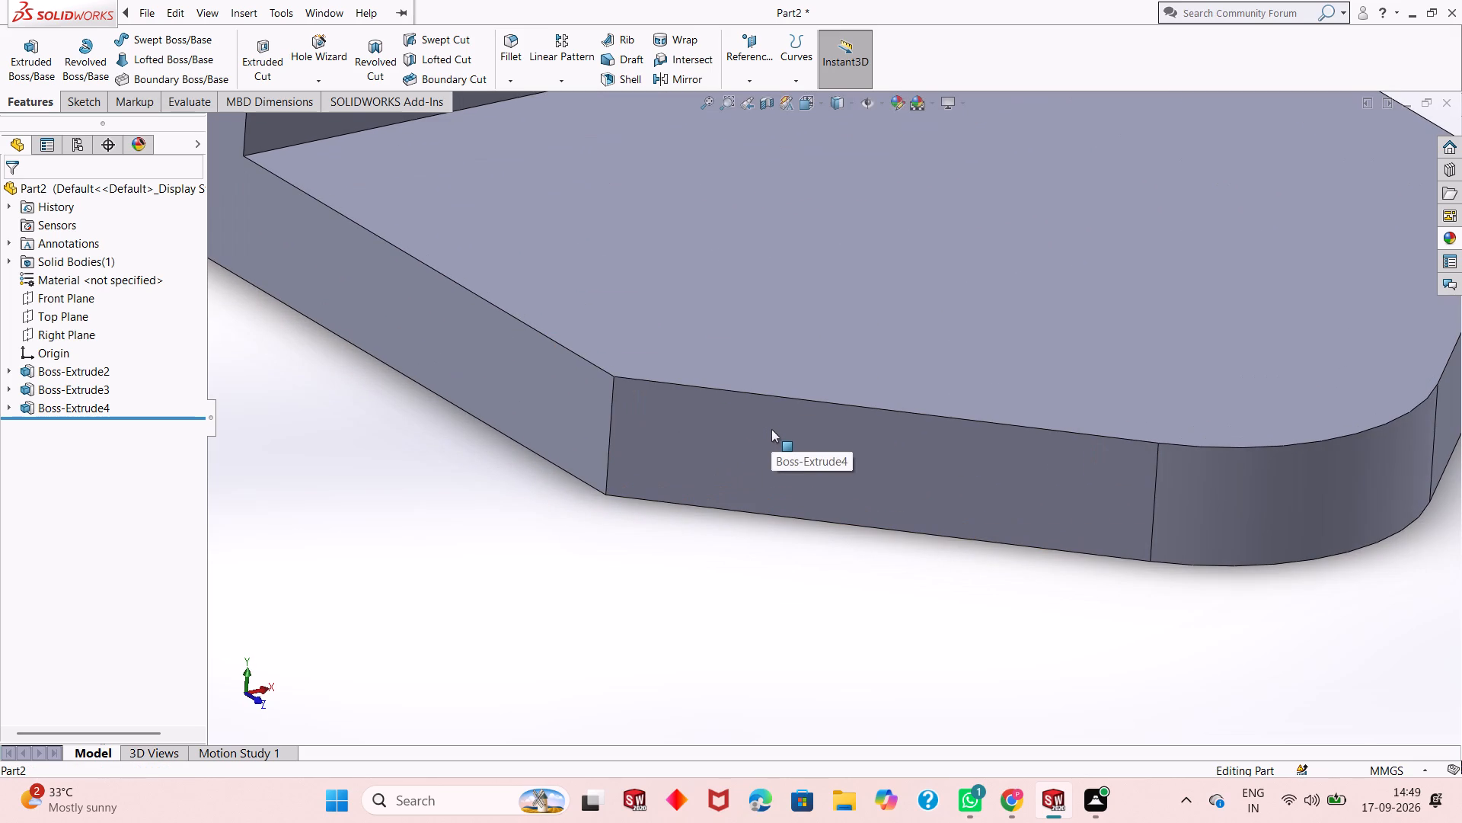
{"action": "scroll", "coordinate": [672, 469], "scroll_direction": "up", "scroll_amount": 2}
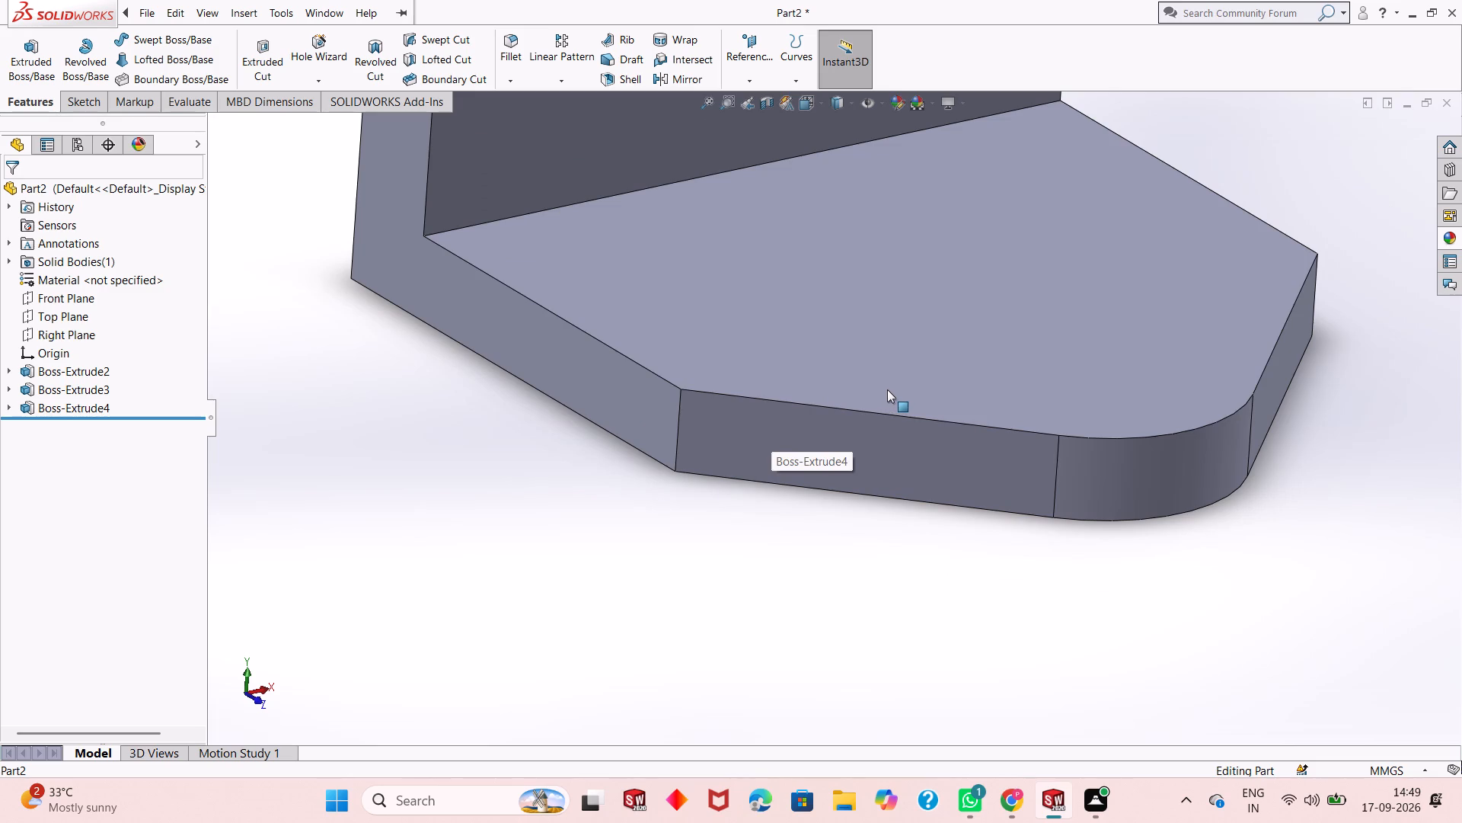
{"action": "middle_click_drag", "start_coordinate": [889, 389], "coordinate": [866, 363]}
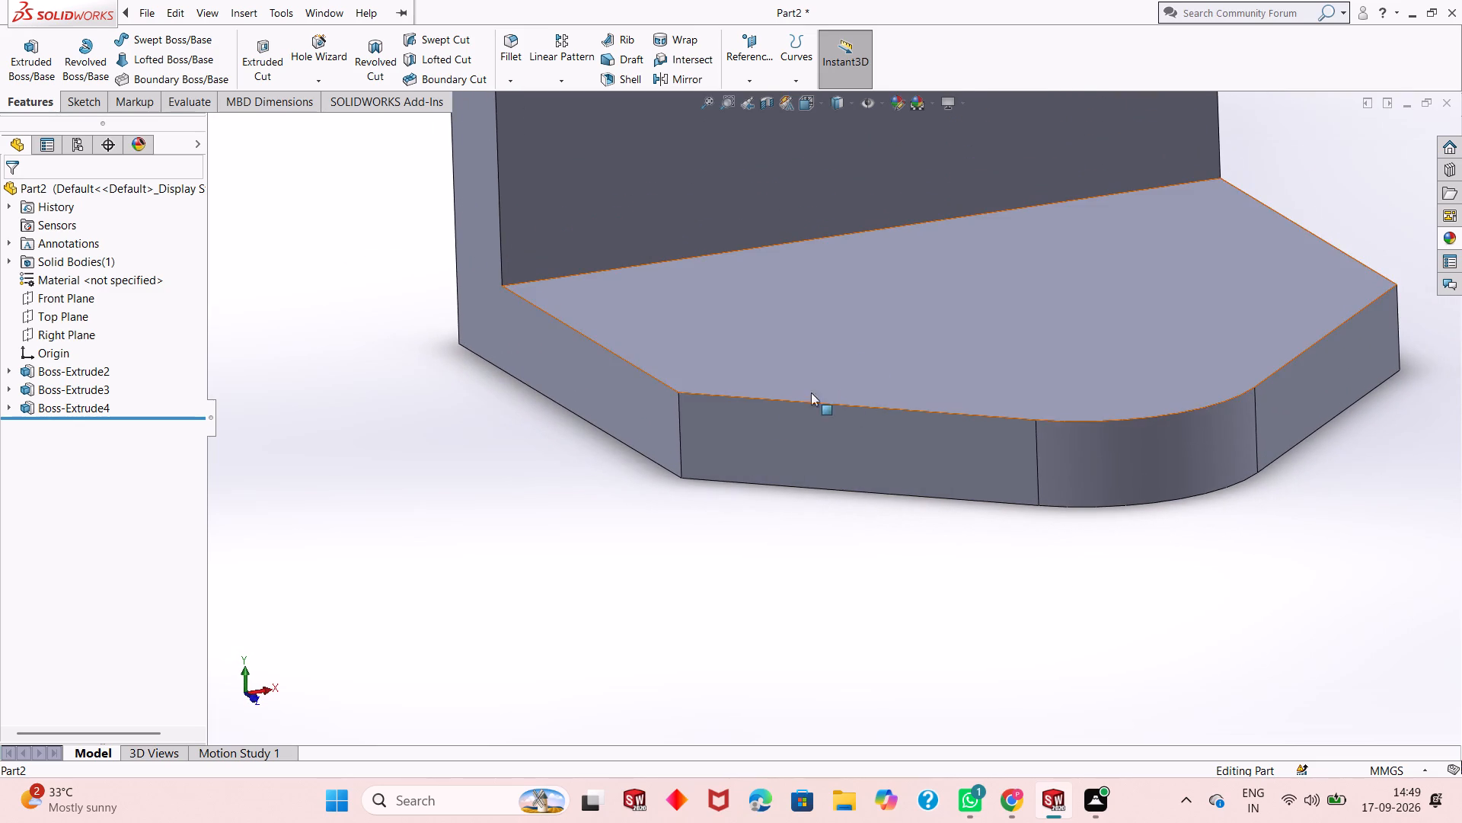
{"action": "scroll", "coordinate": [779, 422], "scroll_direction": "up", "scroll_amount": 2}
{"action": "scroll", "coordinate": [956, 434], "scroll_direction": "down", "scroll_amount": 2}
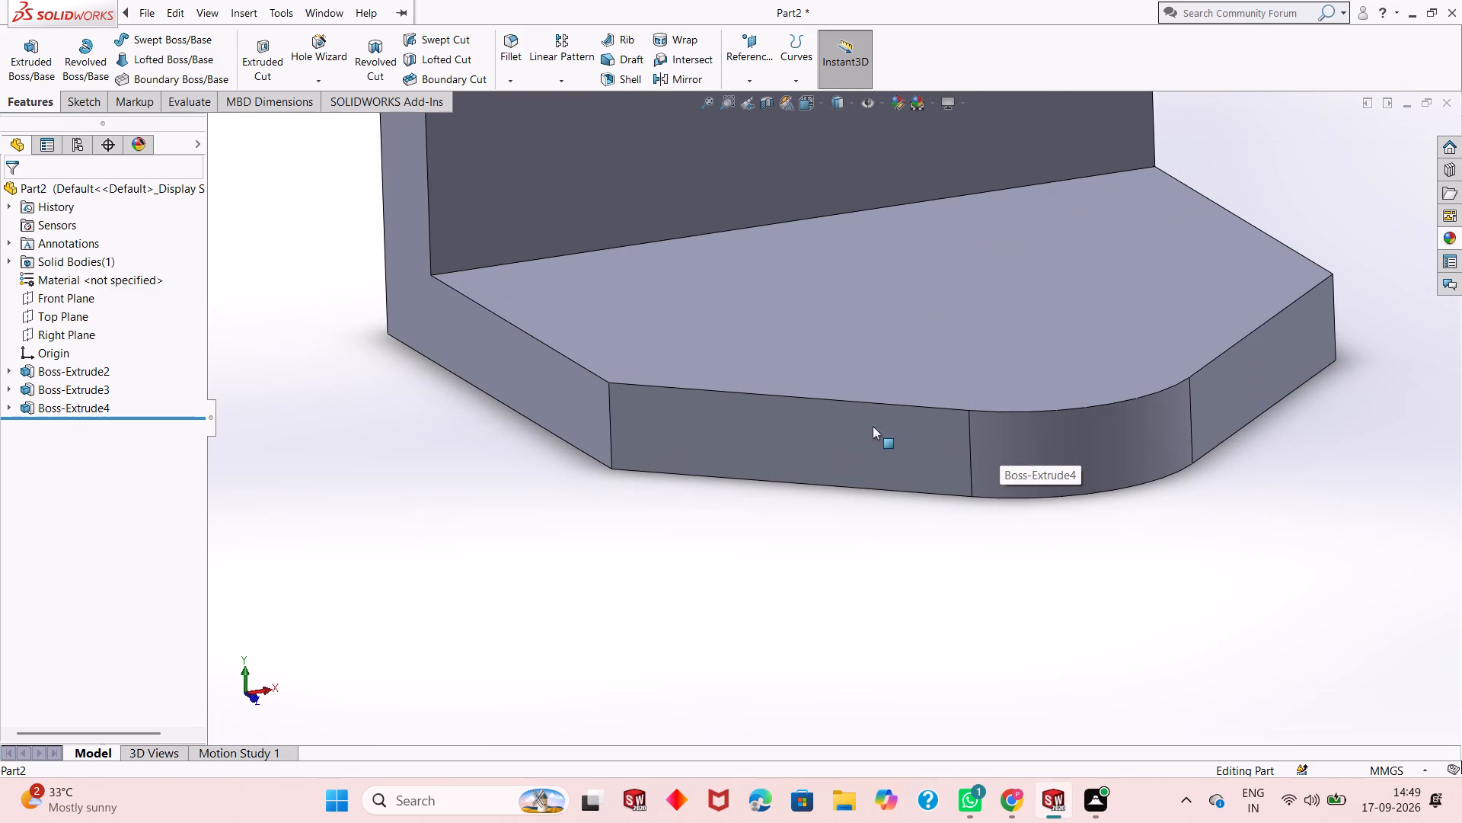
{"action": "scroll", "coordinate": [702, 380], "scroll_direction": "down", "scroll_amount": 2}
{"action": "scroll", "coordinate": [697, 437], "scroll_direction": "up", "scroll_amount": 1}
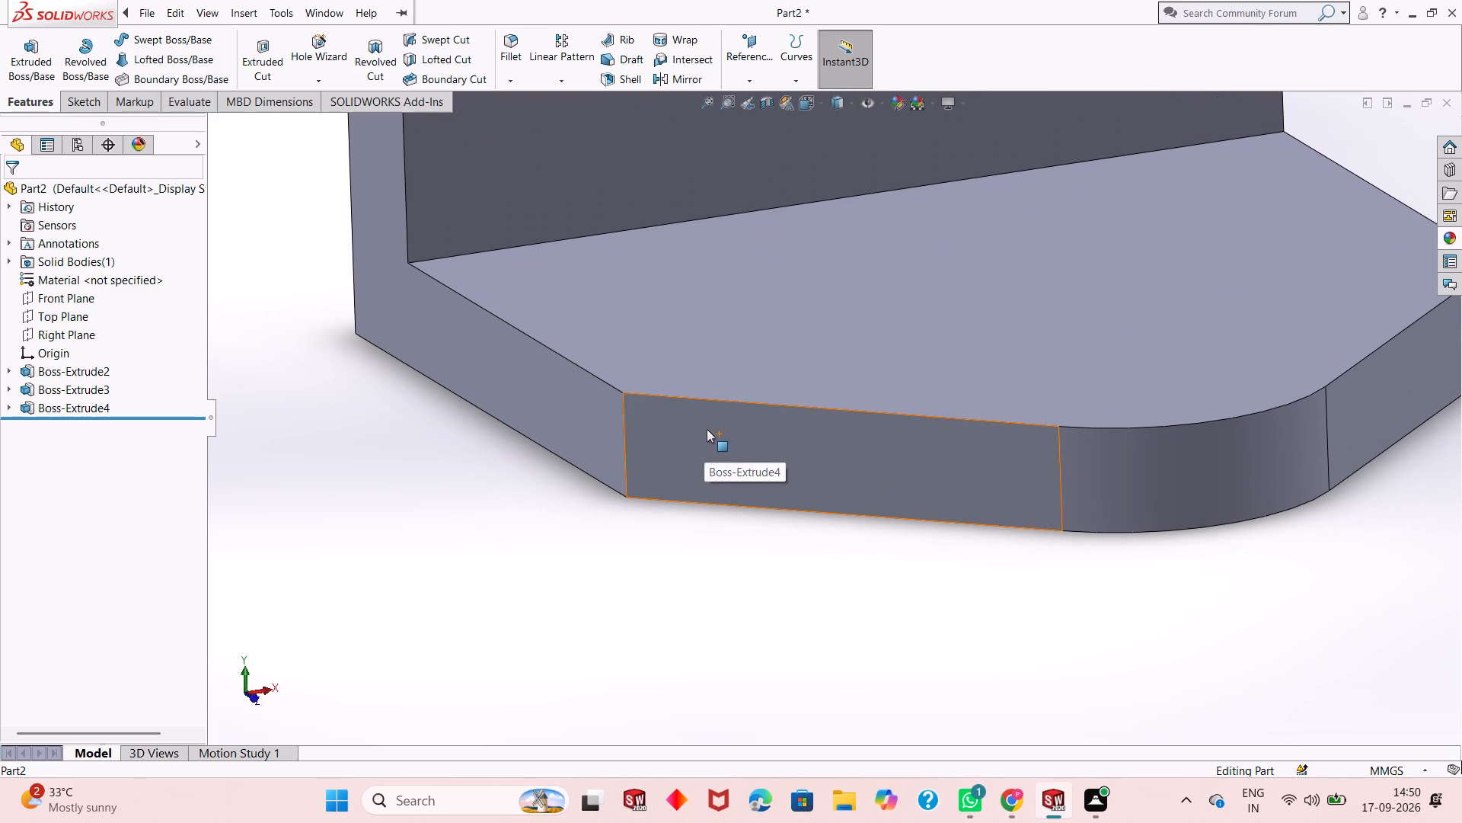
{"action": "left_click", "coordinate": [688, 608]}
{"action": "middle_click_drag", "start_coordinate": [720, 467], "coordinate": [734, 494]}
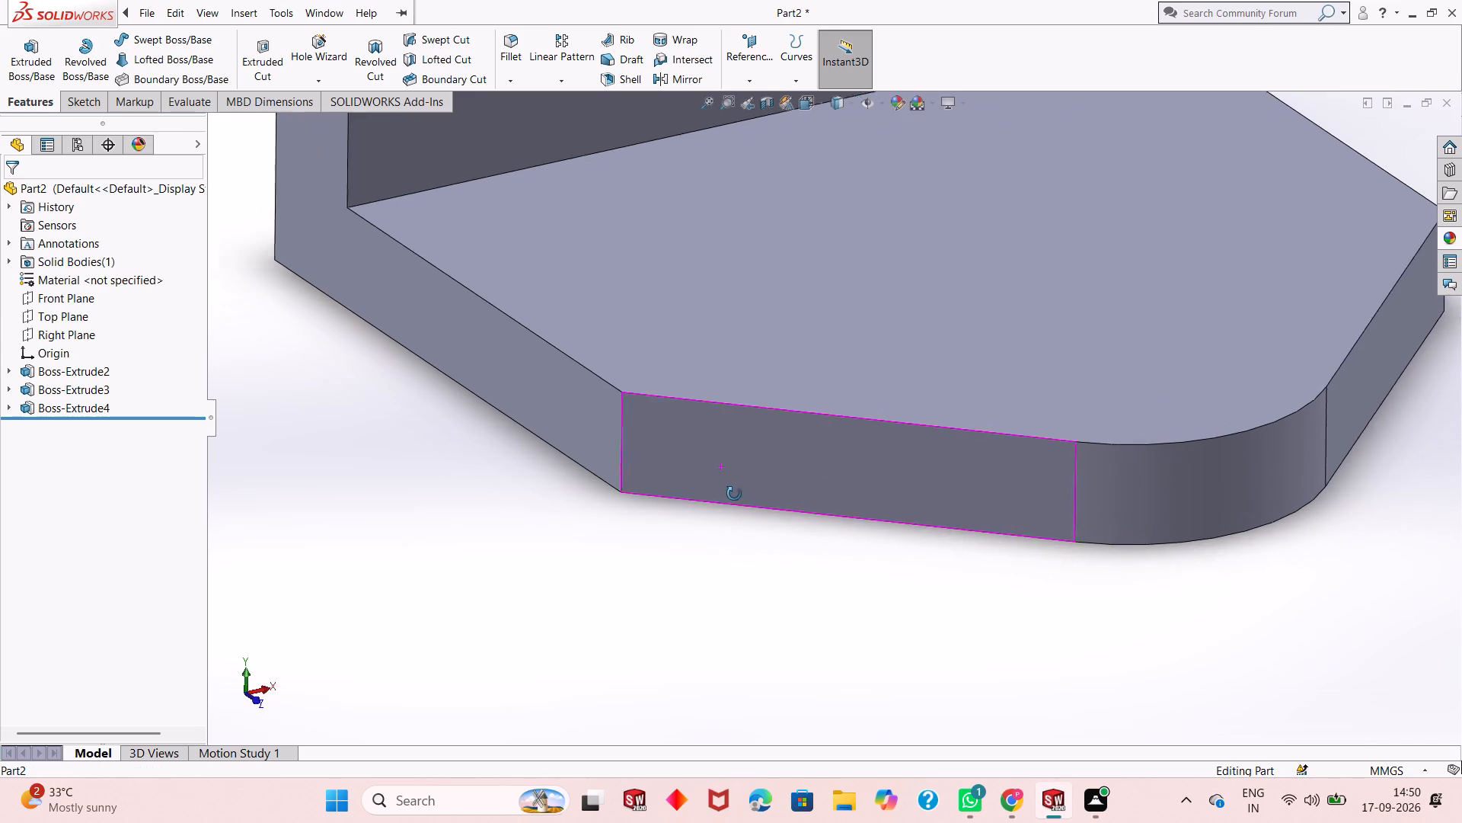
{"action": "middle_click_drag", "start_coordinate": [734, 494], "coordinate": [736, 498]}
{"action": "scroll", "coordinate": [723, 498], "scroll_direction": "up", "scroll_amount": 2}
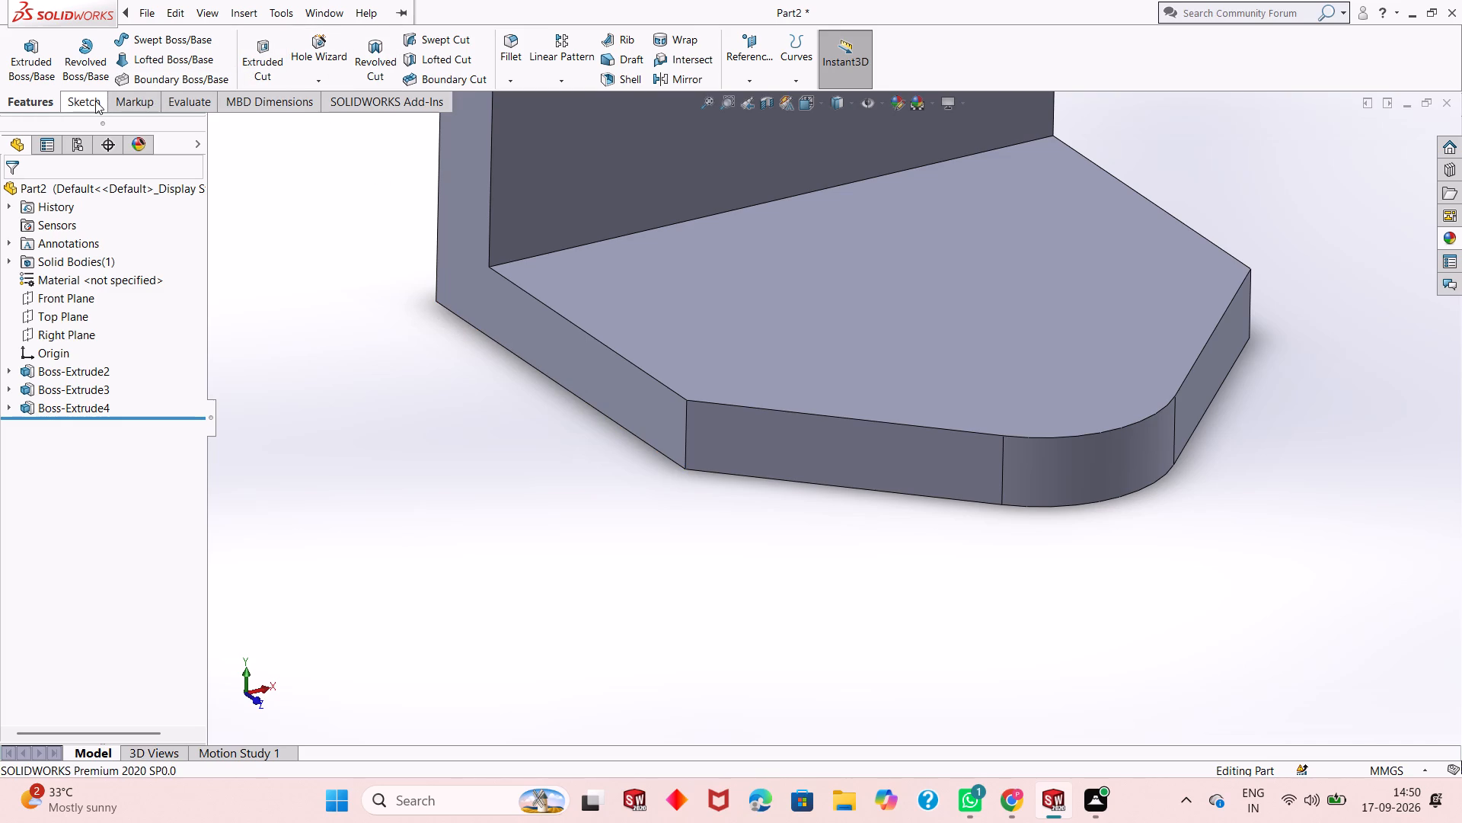
Fillet the two vertical corner edges where the base's straight sides meet the slanted faces with a 13 mm symmetric radius.
{"action": "left_click", "coordinate": [500, 43]}
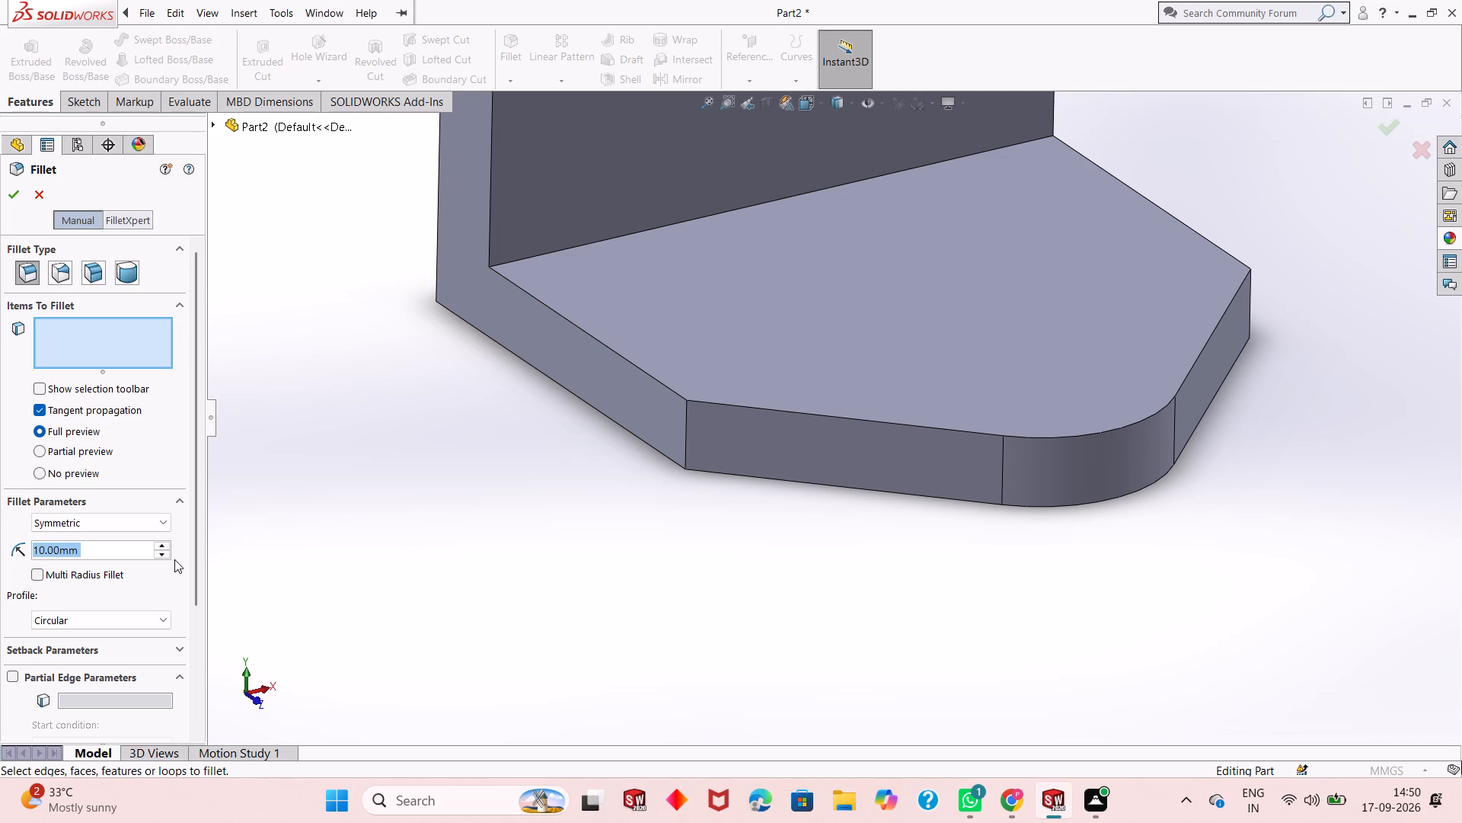
{"action": "type", "text": "13"}
{"action": "key", "text": "Return"}
{"action": "left_click", "coordinate": [688, 431]}
{"action": "scroll", "coordinate": [560, 521], "scroll_direction": "up", "scroll_amount": 3}
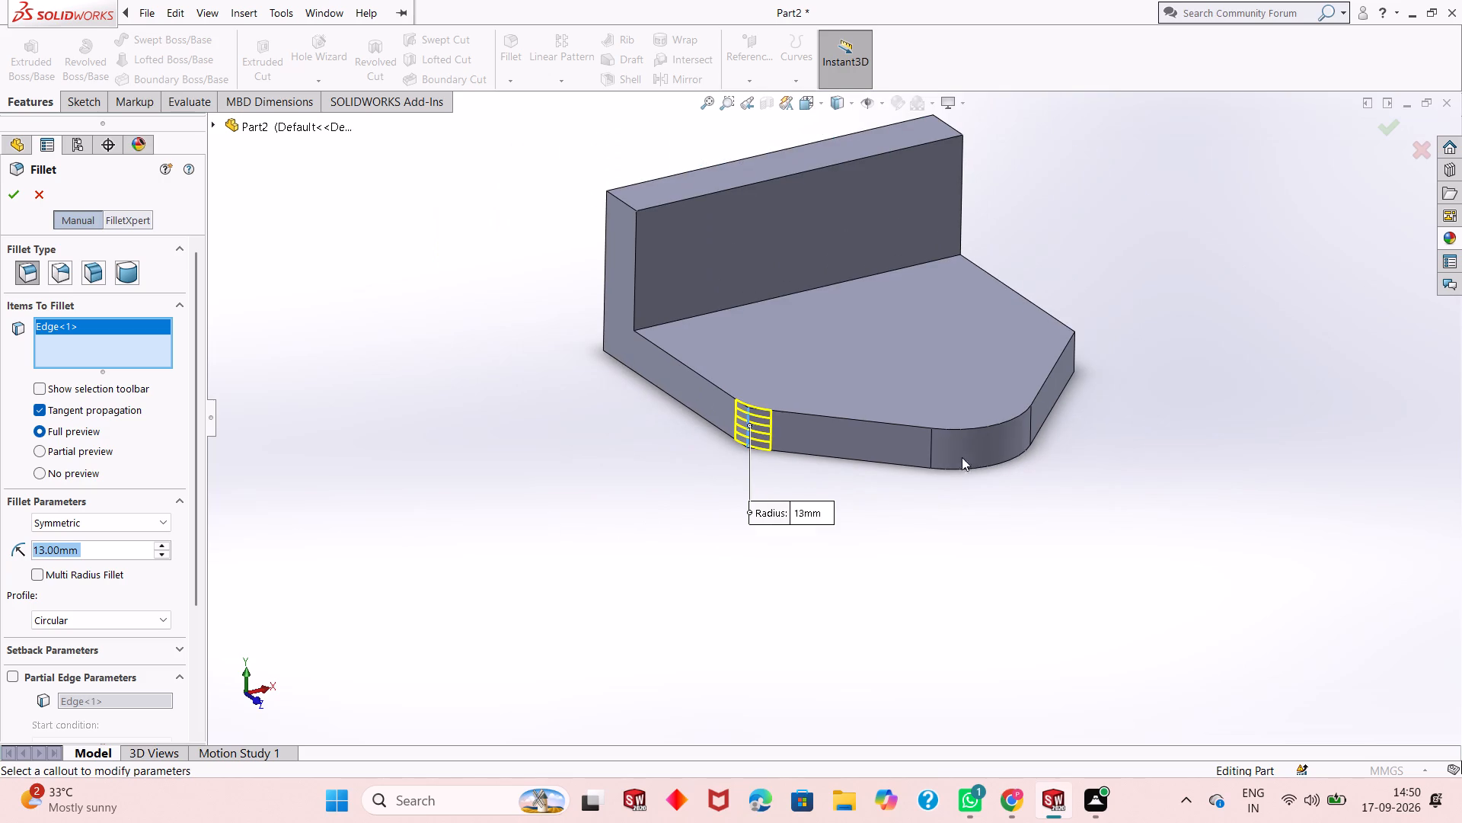
{"action": "middle_click_drag", "start_coordinate": [966, 520], "coordinate": [781, 568]}
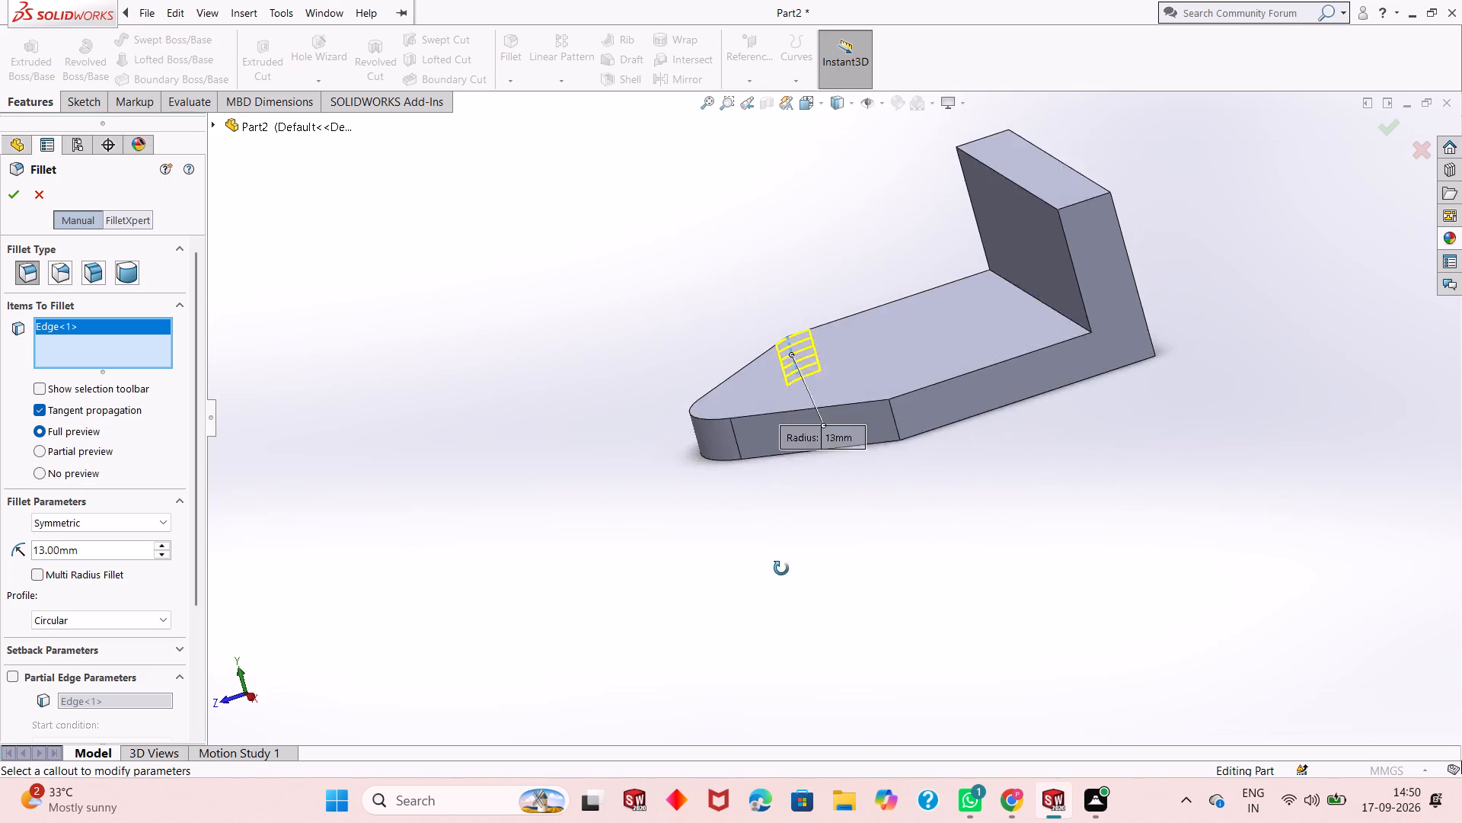
{"action": "middle_click_drag", "start_coordinate": [781, 568], "coordinate": [781, 582]}
{"action": "scroll", "coordinate": [867, 471], "scroll_direction": "down", "scroll_amount": 3}
{"action": "left_click", "coordinate": [904, 414]}
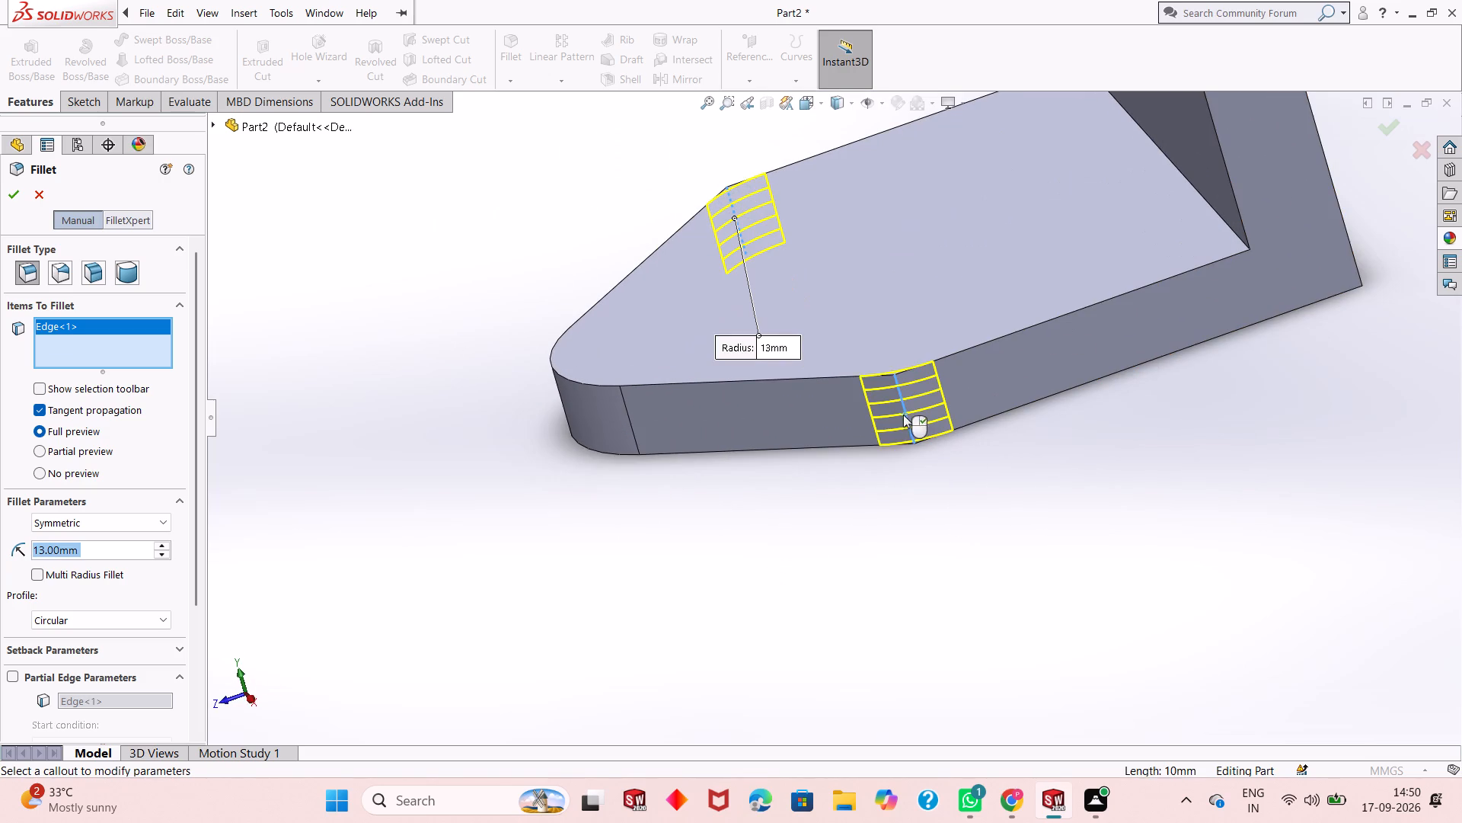
{"action": "middle_click_drag", "start_coordinate": [865, 469], "coordinate": [949, 418]}
{"action": "scroll", "coordinate": [380, 424], "scroll_direction": "up", "scroll_amount": 2}
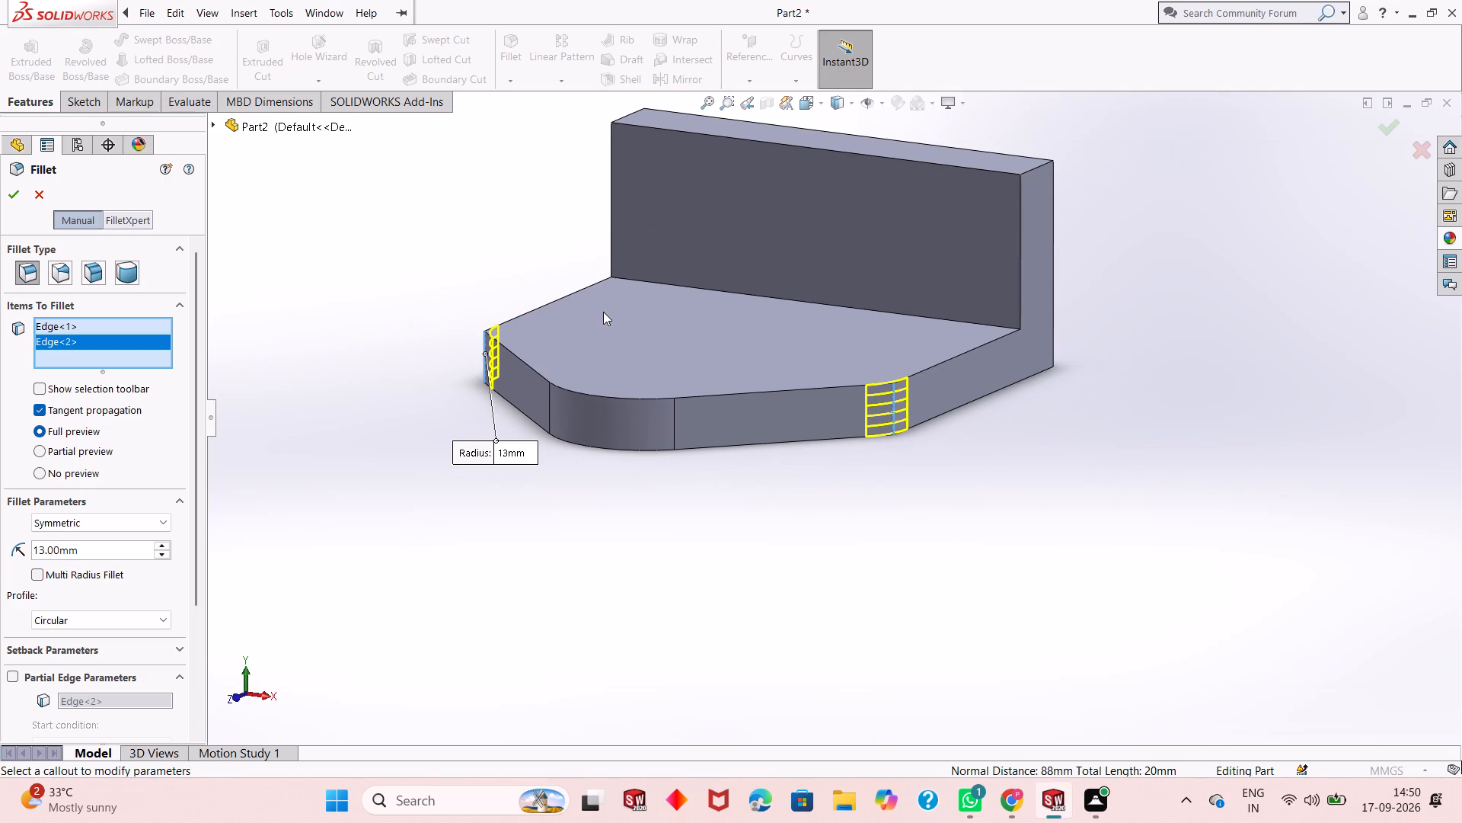
{"action": "left_click", "coordinate": [12, 197]}
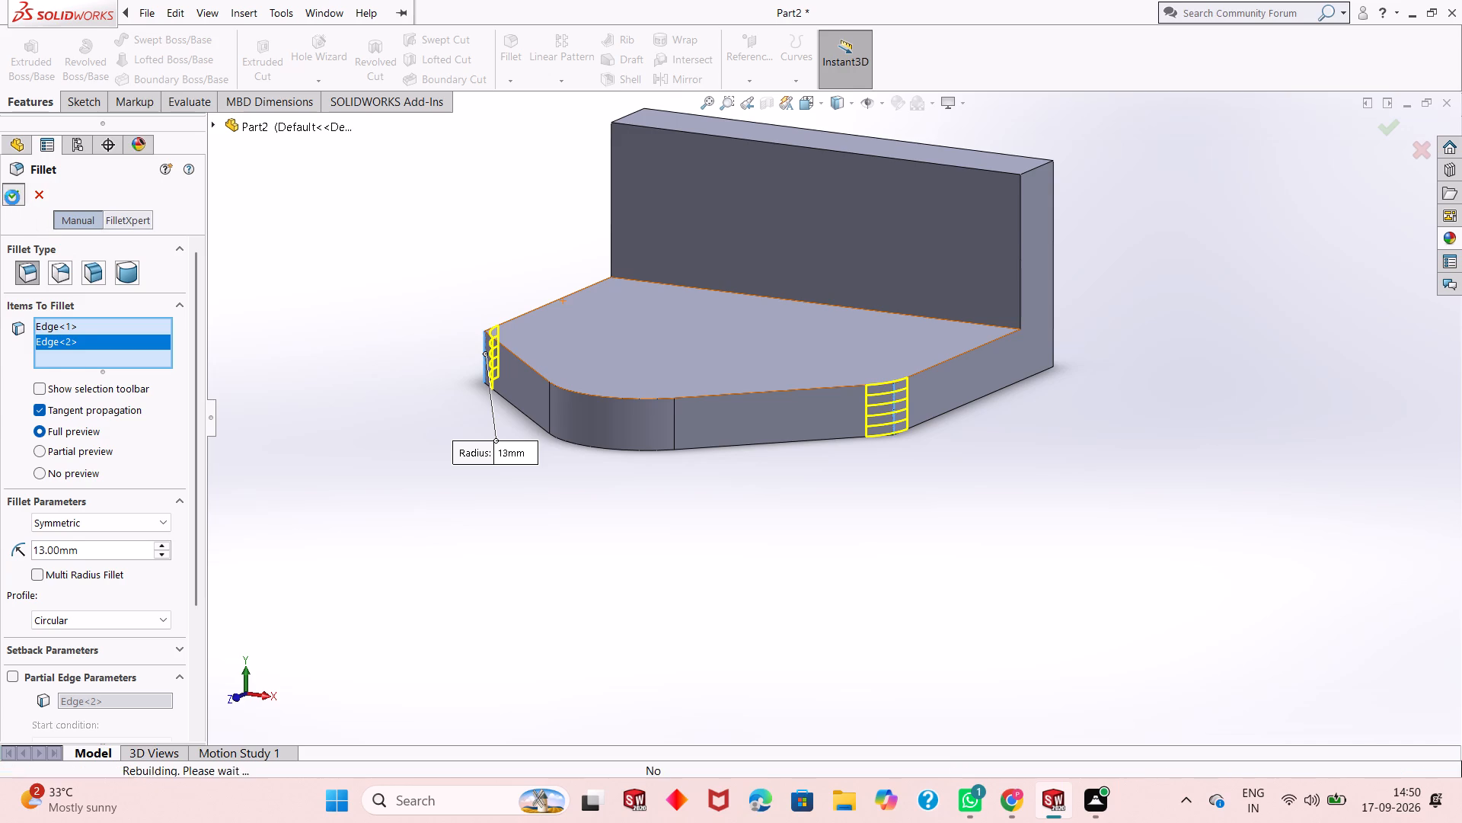
{"action": "left_click", "coordinate": [504, 472]}
Inspect the filleted bracket from all around, including the base's rounded corners, the upright's back and the underside.
{"action": "middle_click_drag", "start_coordinate": [558, 415], "coordinate": [693, 384]}
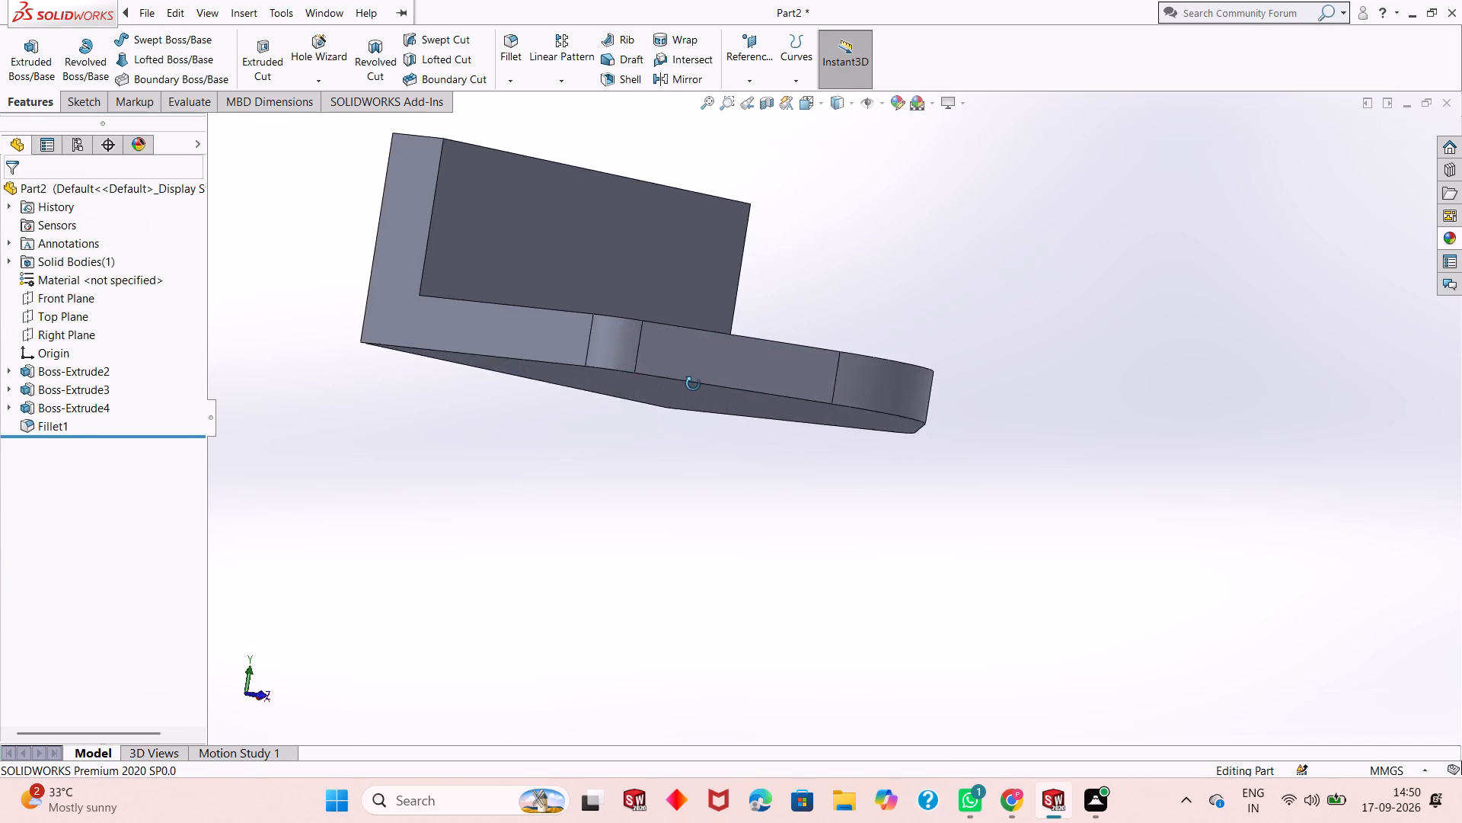
{"action": "middle_click_drag", "start_coordinate": [693, 384], "coordinate": [674, 547]}
{"action": "scroll", "coordinate": [658, 589], "scroll_direction": "up", "scroll_amount": 3}
{"action": "middle_click_drag", "start_coordinate": [835, 540], "coordinate": [816, 543]}
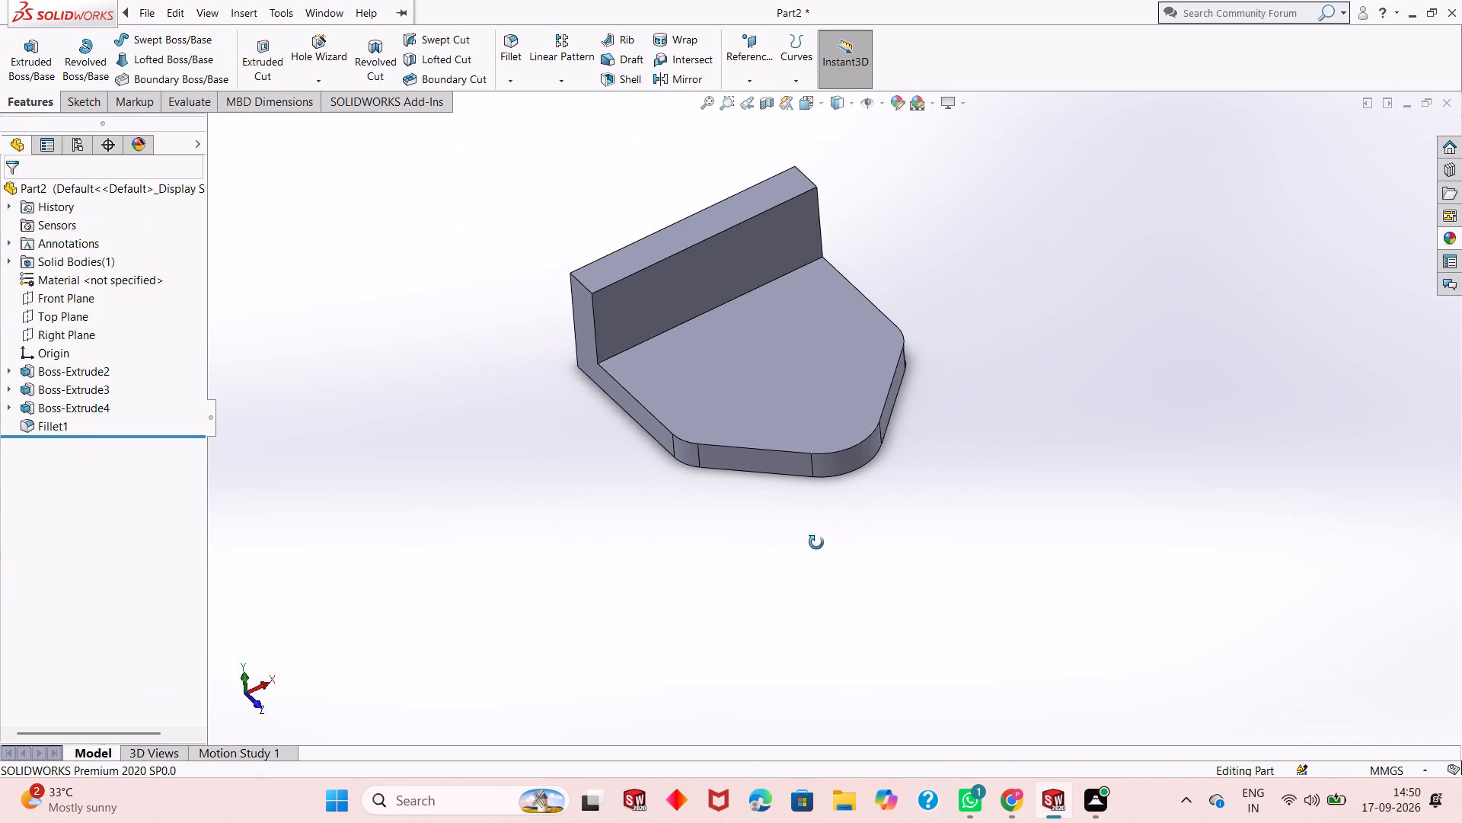
{"action": "middle_click_drag", "start_coordinate": [816, 543], "coordinate": [800, 543]}
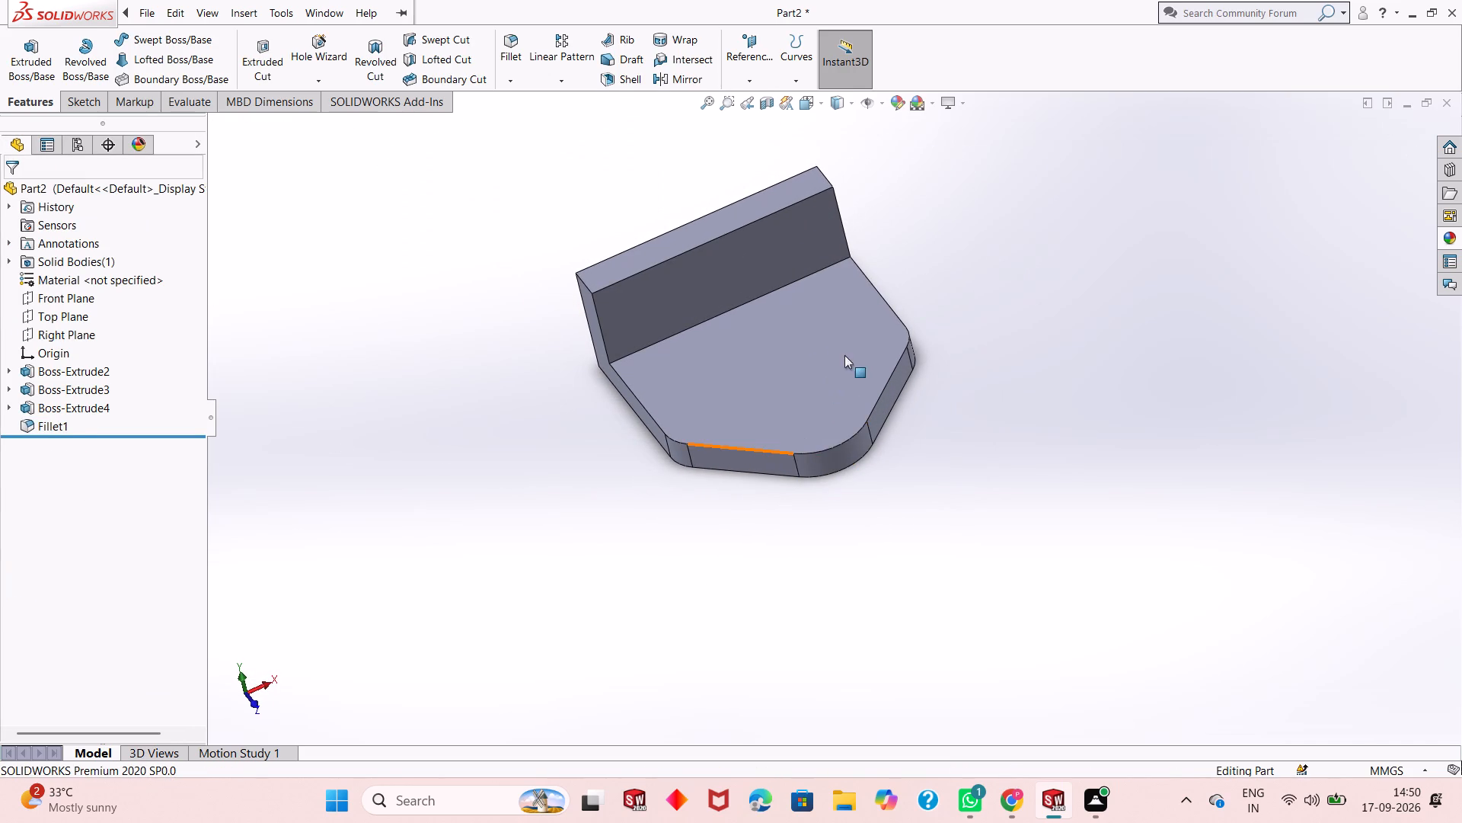
{"action": "scroll", "coordinate": [849, 390], "scroll_direction": "down", "scroll_amount": 1}
{"action": "middle_click_drag", "start_coordinate": [841, 456], "coordinate": [890, 349]}
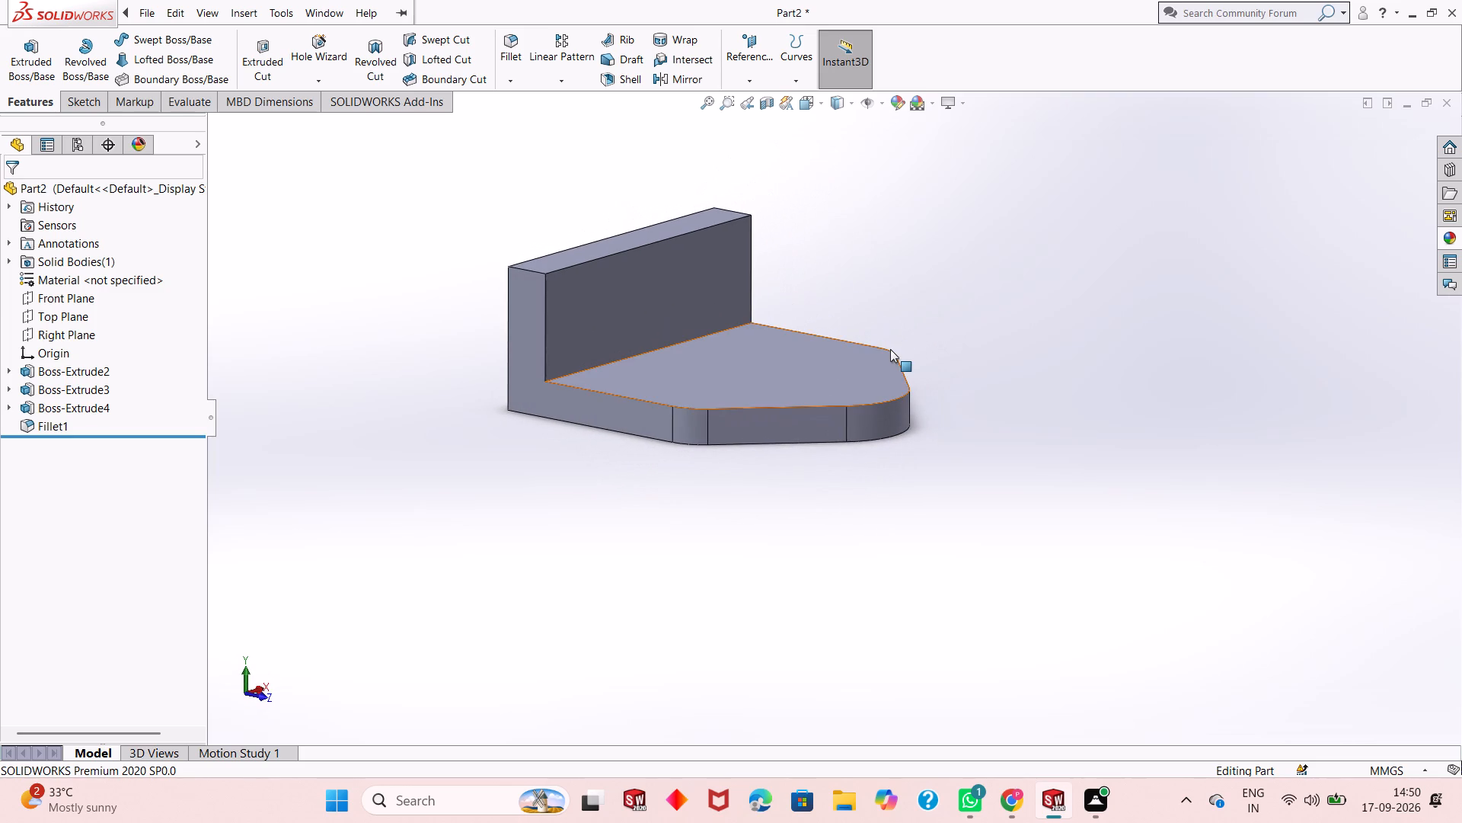
{"action": "scroll", "coordinate": [824, 358], "scroll_direction": "down", "scroll_amount": 1}
{"action": "scroll", "coordinate": [681, 333], "scroll_direction": "down", "scroll_amount": 3}
{"action": "scroll", "coordinate": [697, 338], "scroll_direction": "up", "scroll_amount": 2}
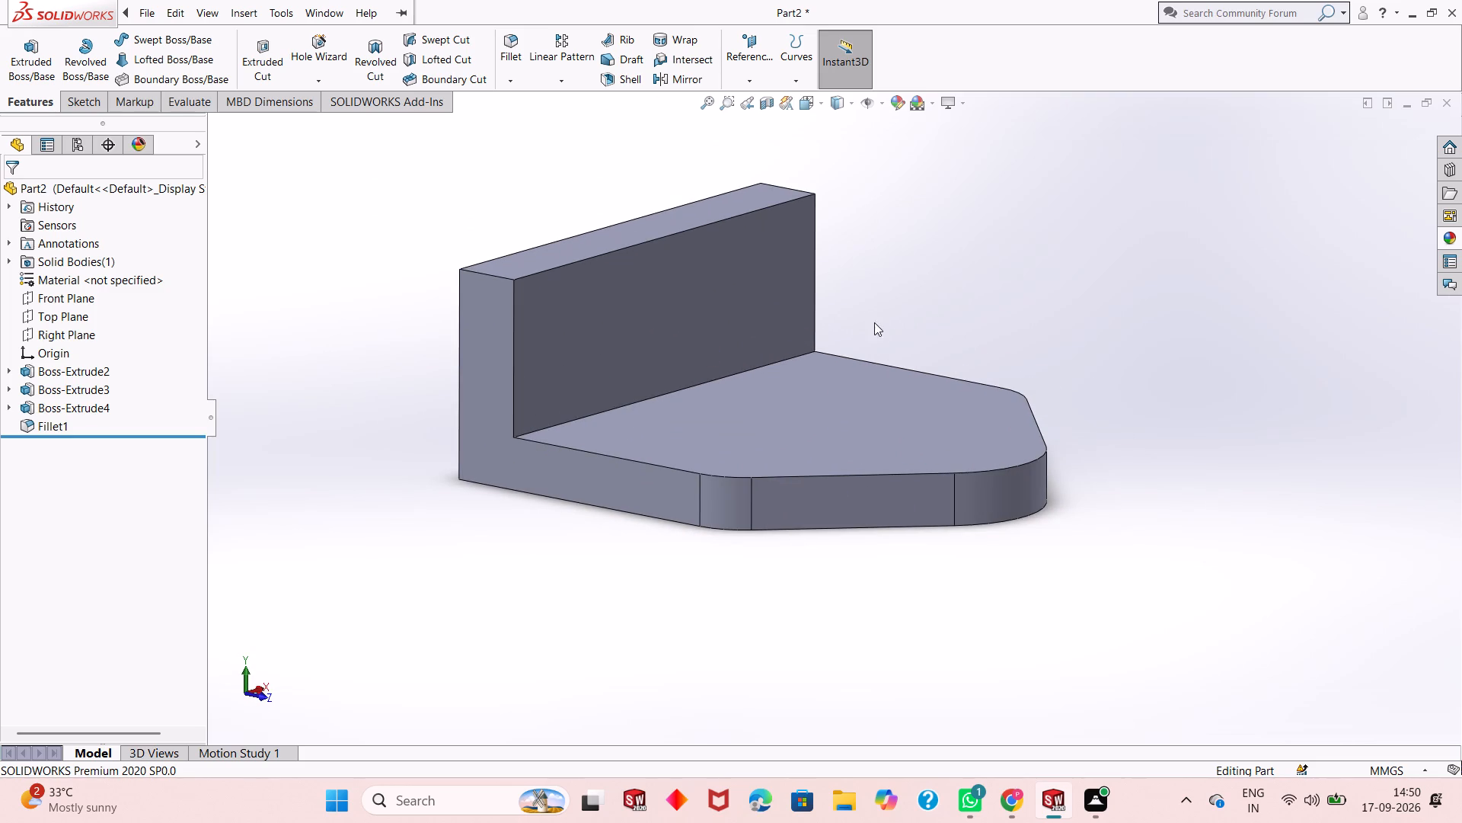
{"action": "scroll", "coordinate": [828, 399], "scroll_direction": "up", "scroll_amount": 1}
{"action": "middle_click_drag", "start_coordinate": [849, 388], "coordinate": [838, 418]}
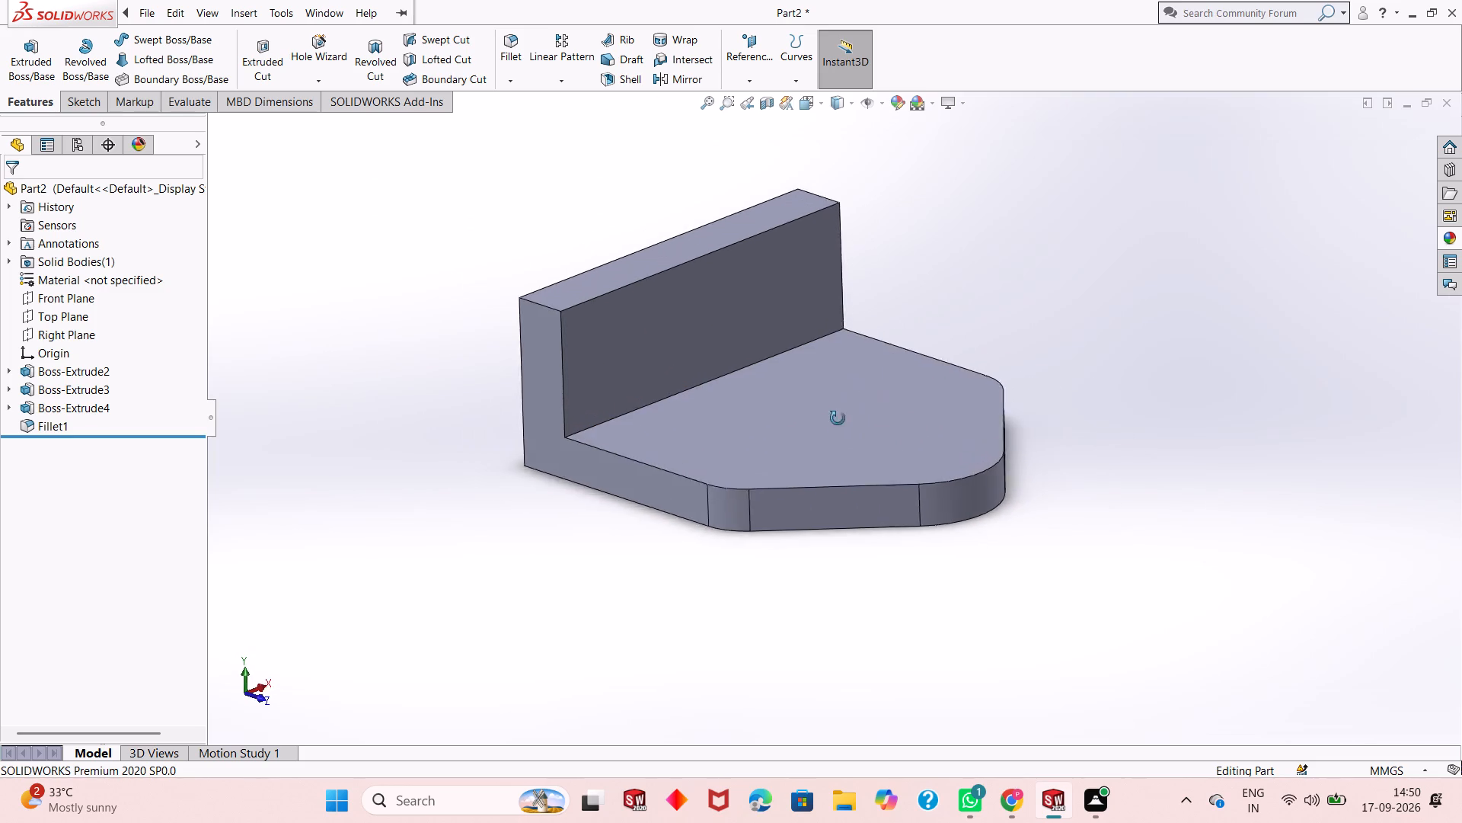
{"action": "middle_click_drag", "start_coordinate": [838, 418], "coordinate": [819, 476]}
{"action": "scroll", "coordinate": [819, 476], "scroll_direction": "up", "scroll_amount": 1}
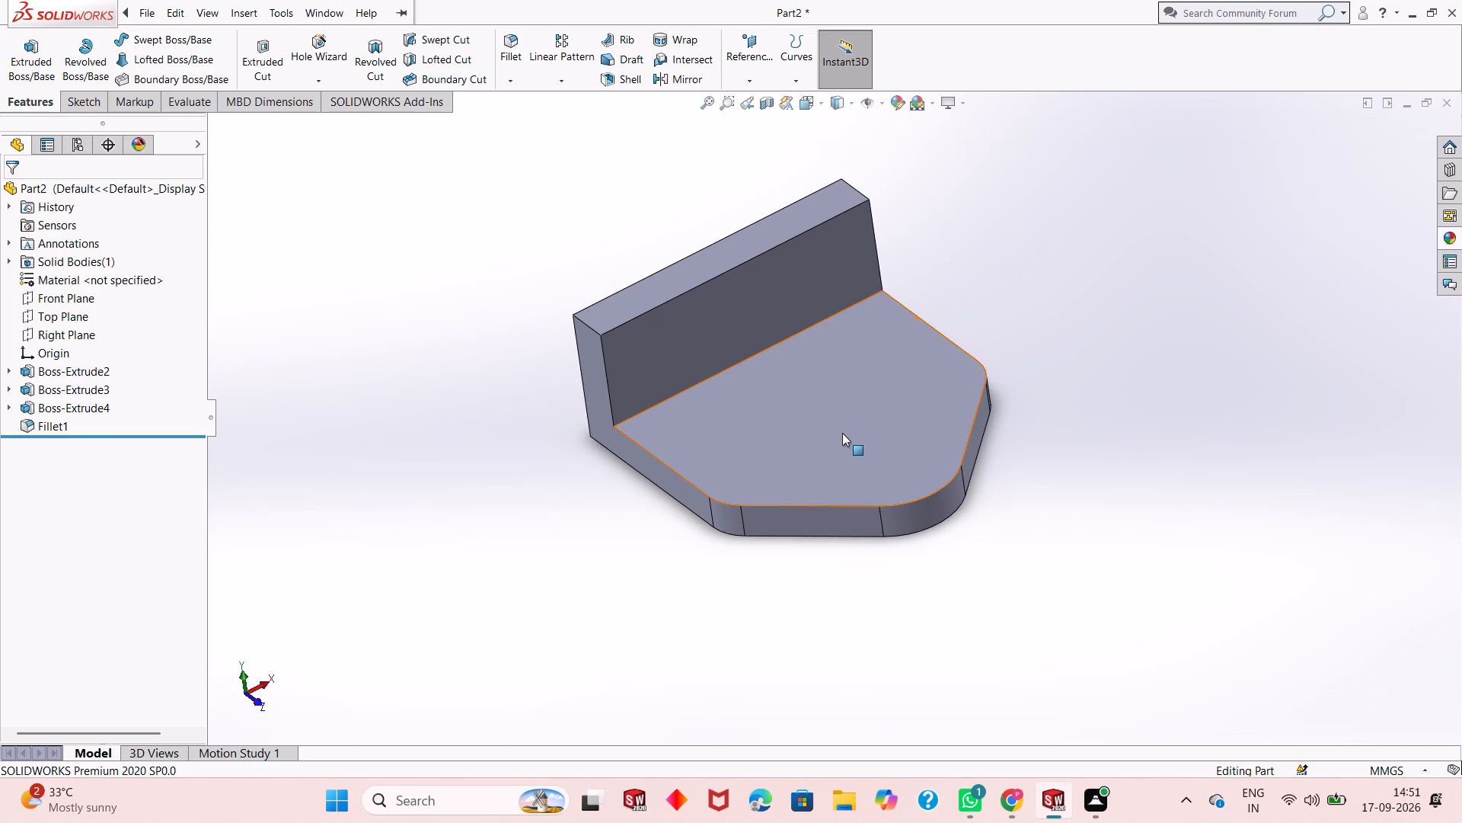
{"action": "scroll", "coordinate": [842, 433], "scroll_direction": "down", "scroll_amount": 2}
{"action": "scroll", "coordinate": [834, 442], "scroll_direction": "up", "scroll_amount": 1}
{"action": "middle_click_drag", "start_coordinate": [834, 444], "coordinate": [649, 344]}
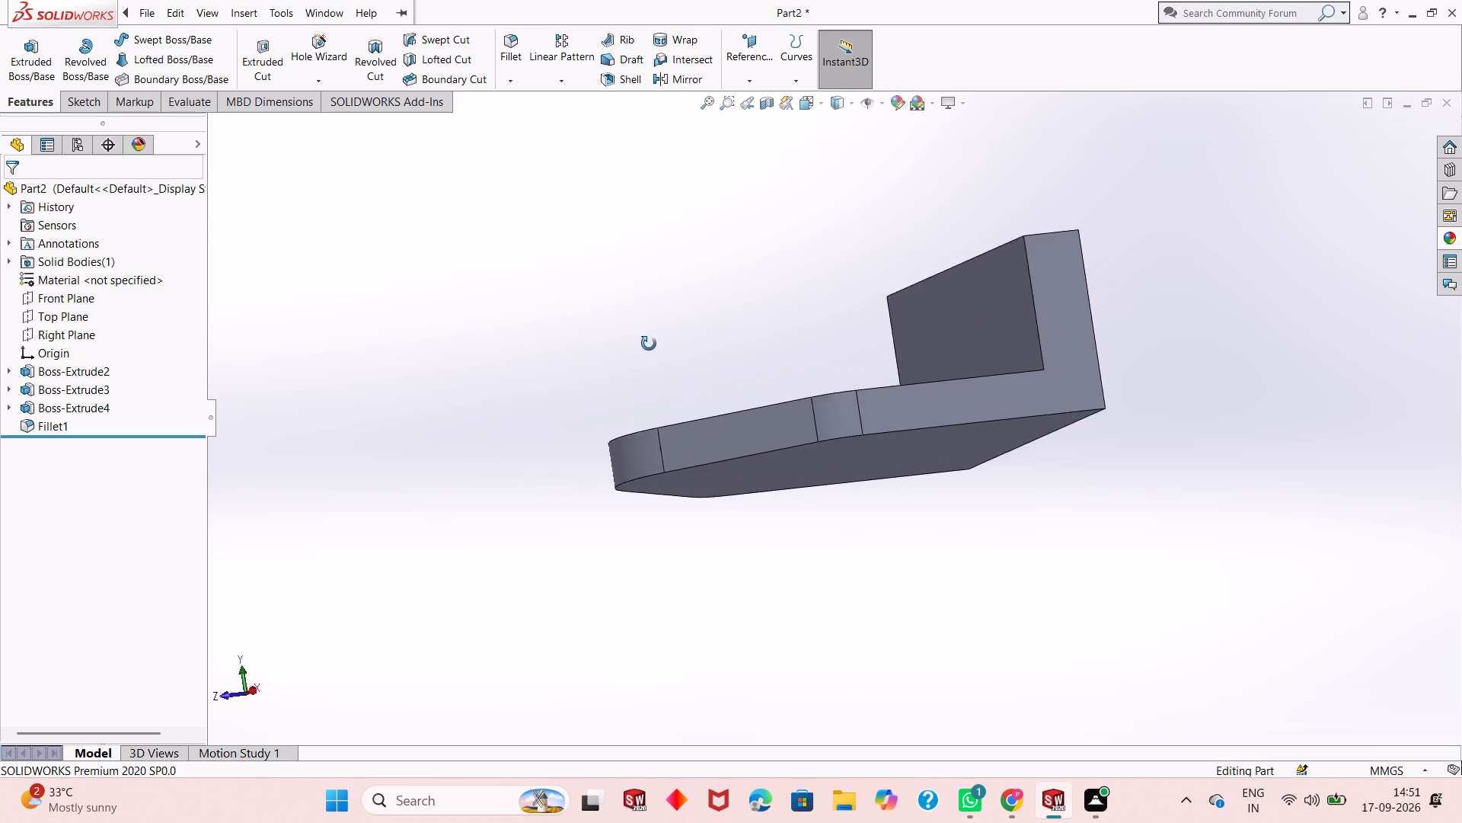
{"action": "middle_click_drag", "start_coordinate": [649, 344], "coordinate": [981, 370]}
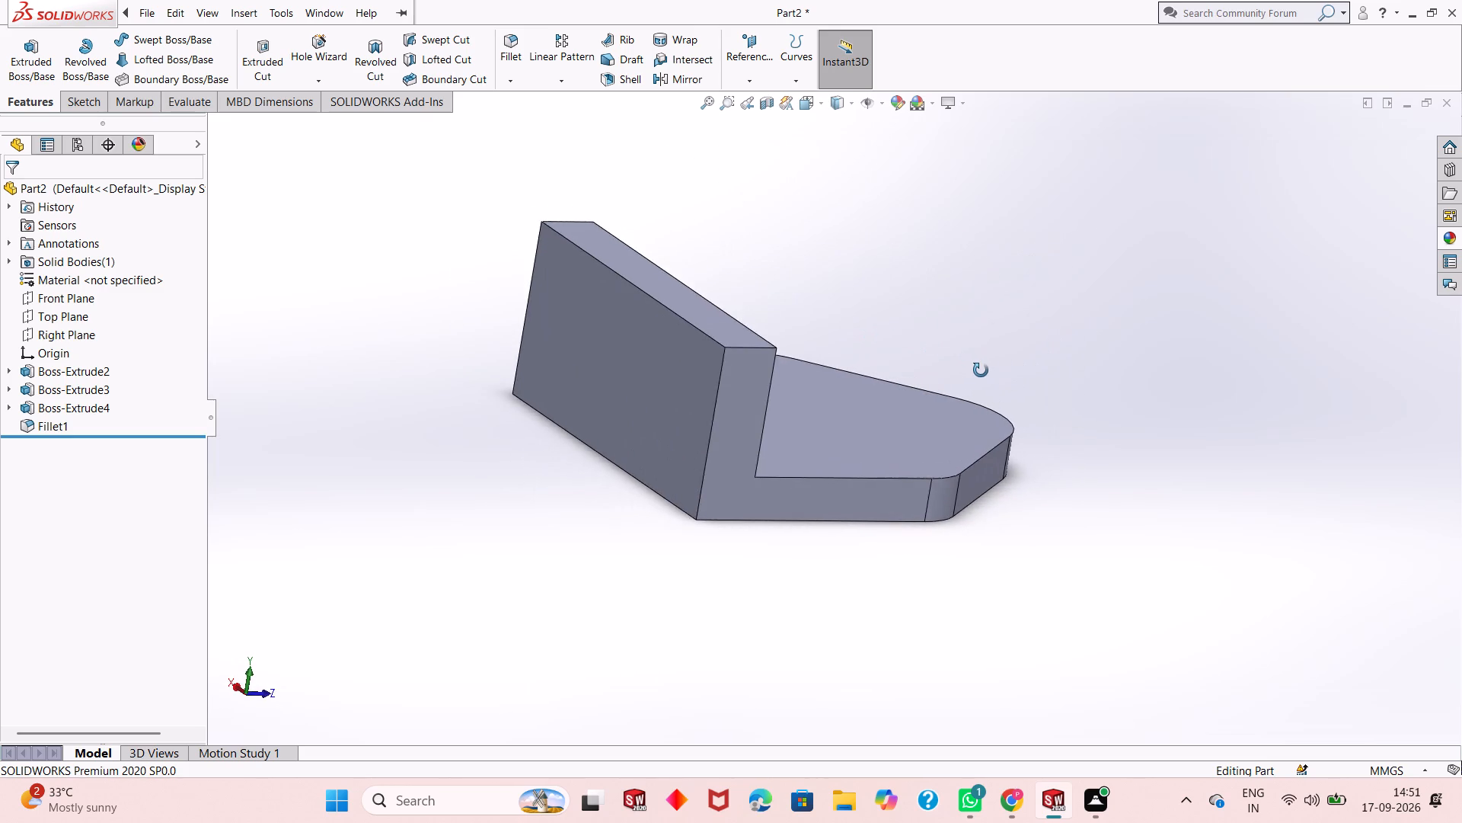
{"action": "middle_click_drag", "start_coordinate": [981, 370], "coordinate": [965, 358]}
{"action": "middle_click_drag", "start_coordinate": [927, 335], "coordinate": [908, 331]}
{"action": "scroll", "coordinate": [873, 445], "scroll_direction": "down", "scroll_amount": 2}
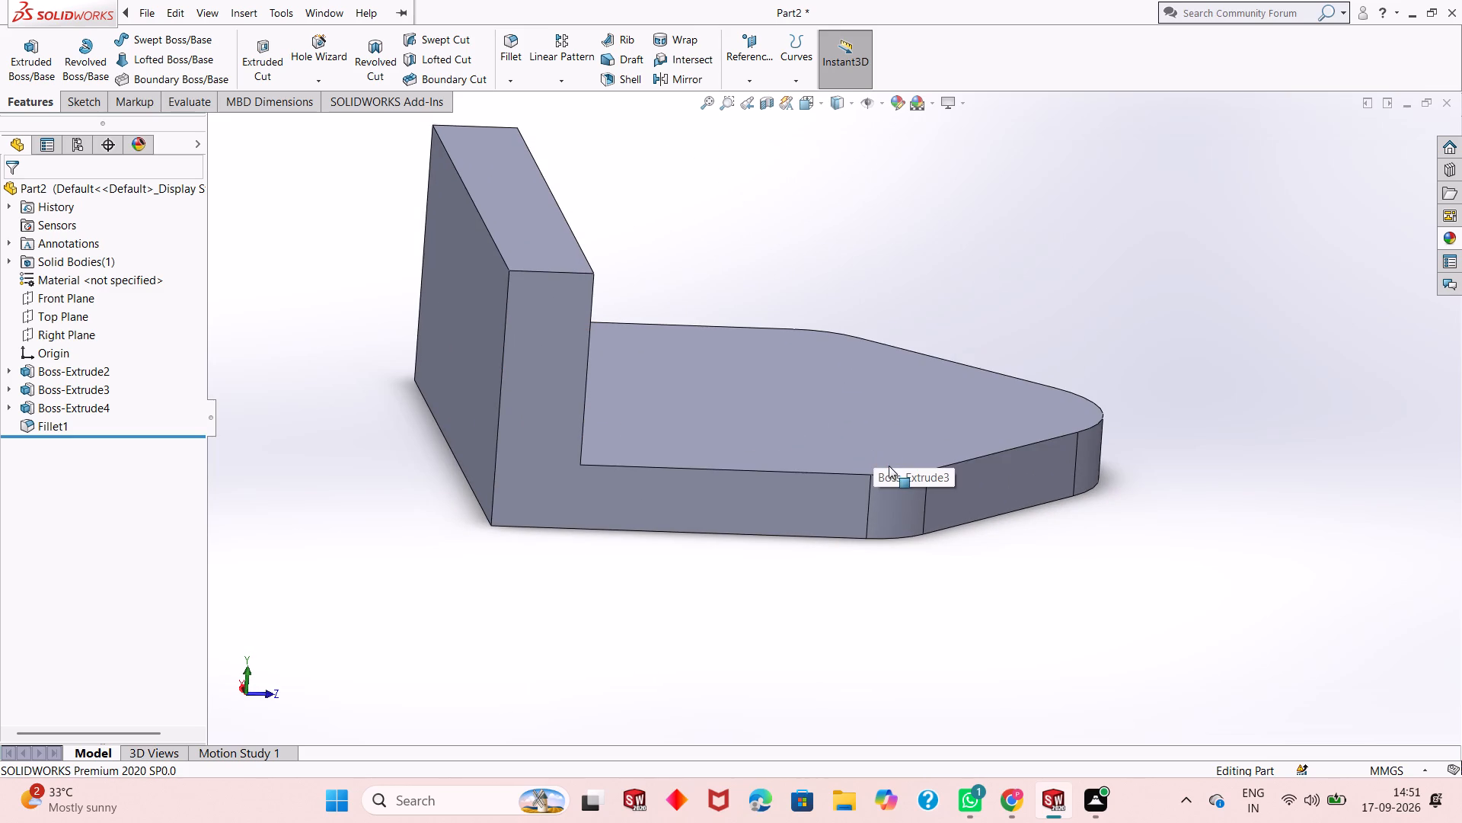
{"action": "middle_click_drag", "start_coordinate": [889, 466], "coordinate": [724, 533]}
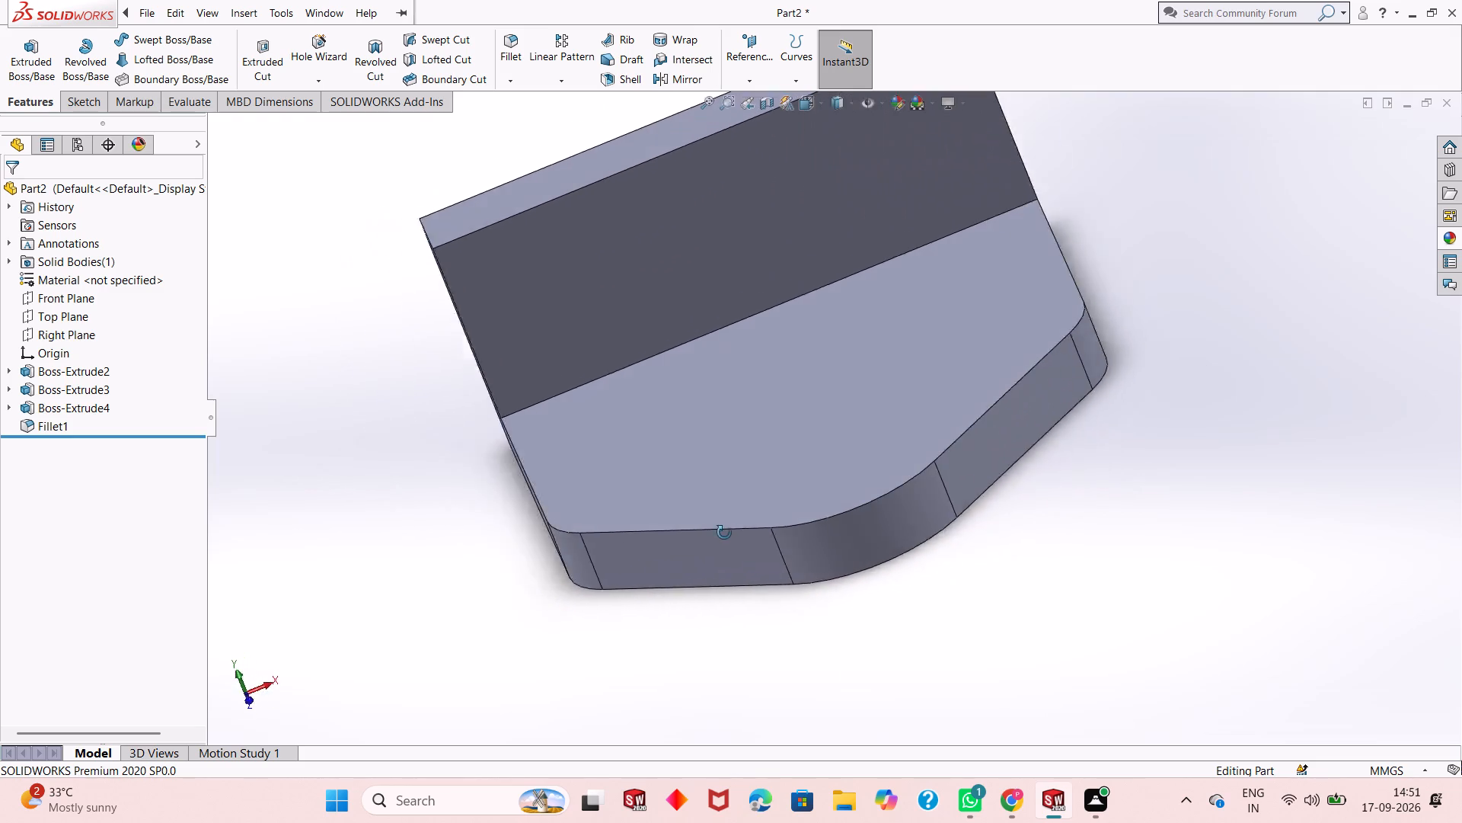
{"action": "middle_click_drag", "start_coordinate": [724, 533], "coordinate": [802, 488]}
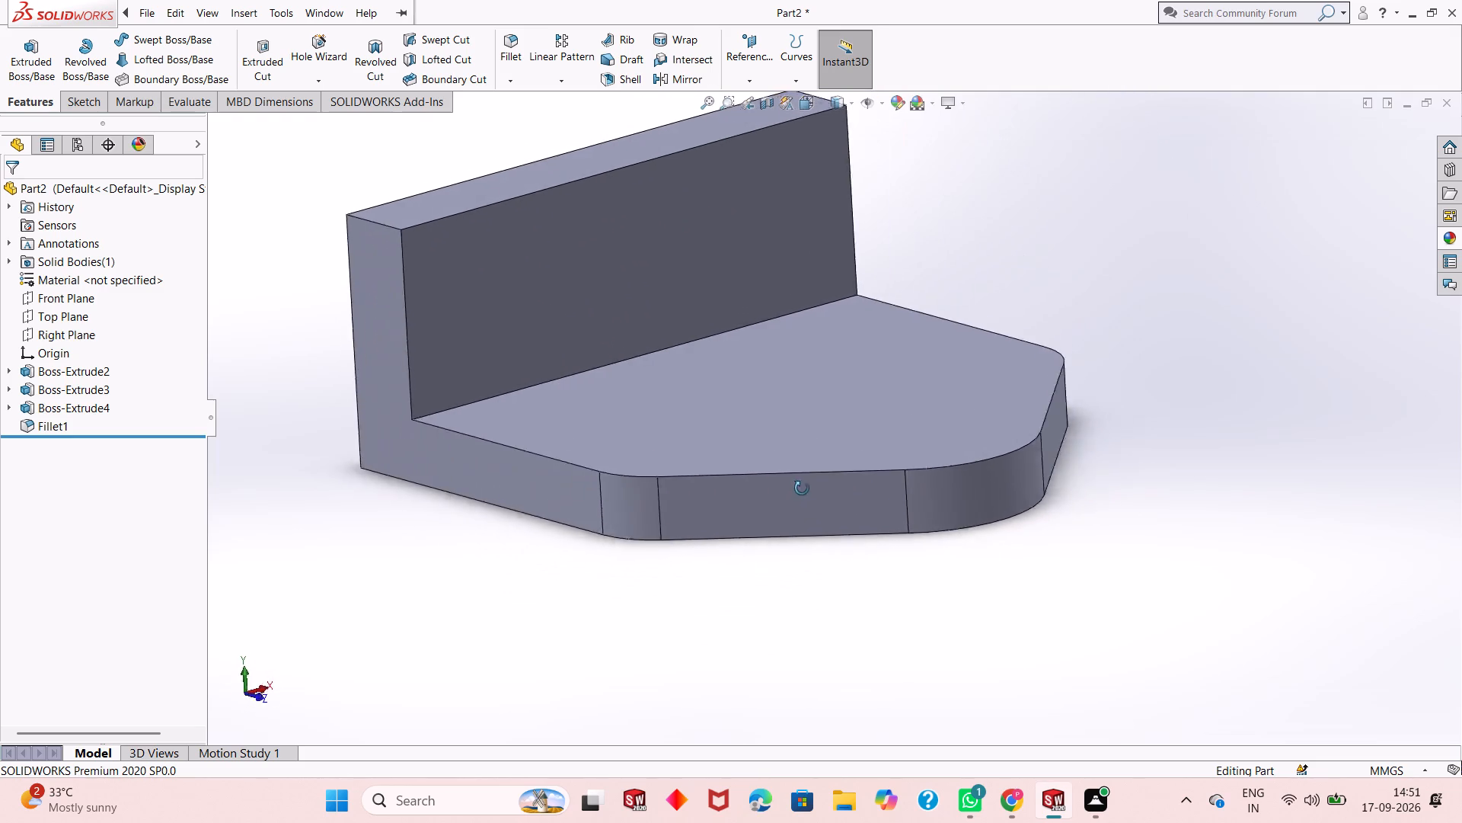
{"action": "middle_click_drag", "start_coordinate": [802, 488], "coordinate": [795, 533]}
{"action": "scroll", "coordinate": [800, 463], "scroll_direction": "down", "scroll_amount": 2}
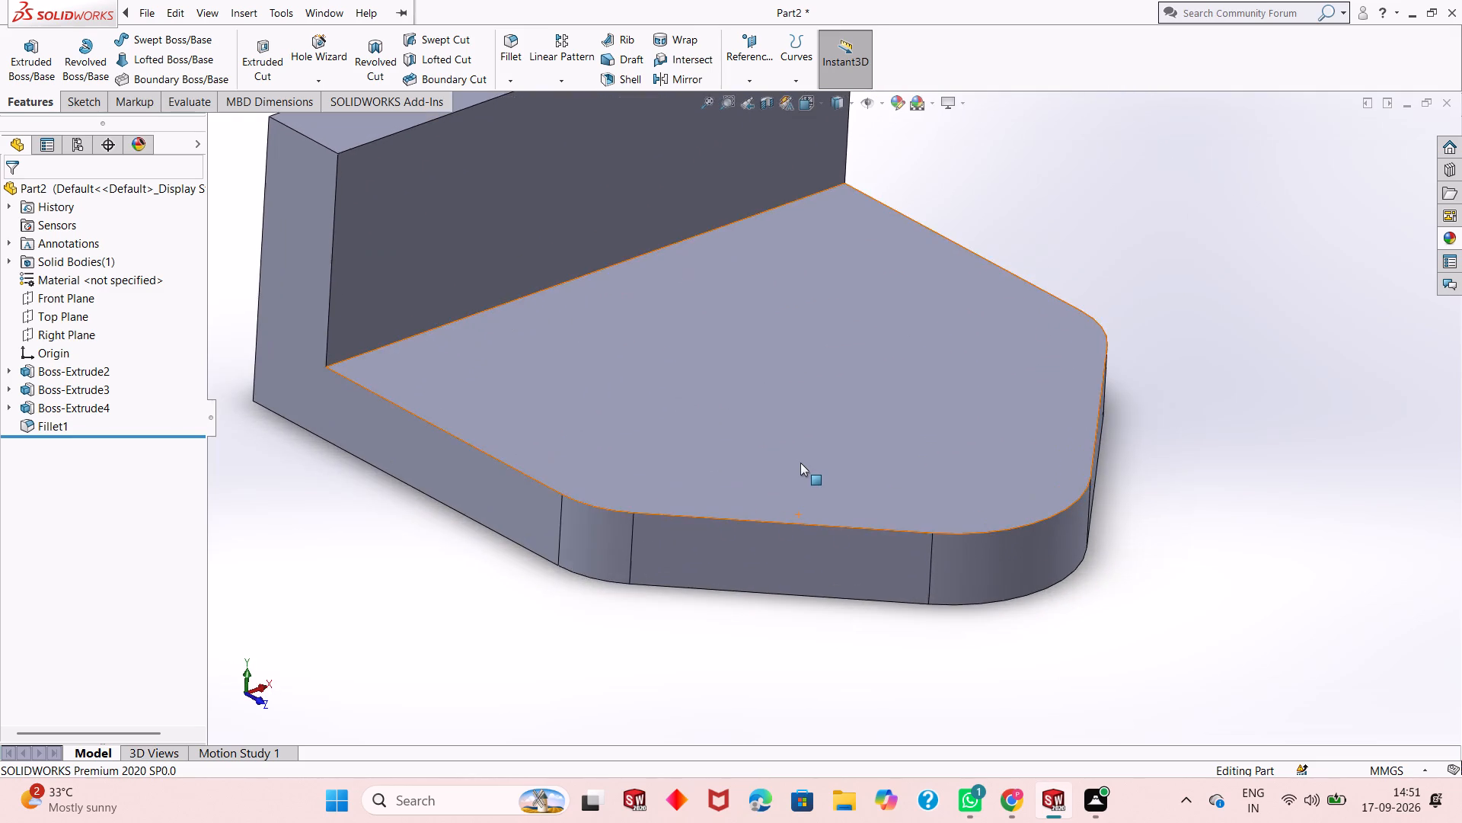
{"action": "scroll", "coordinate": [800, 463], "scroll_direction": "up", "scroll_amount": 4}
{"action": "scroll", "coordinate": [861, 290], "scroll_direction": "down", "scroll_amount": 2}
{"action": "middle_click_drag", "start_coordinate": [773, 453], "coordinate": [740, 424]}
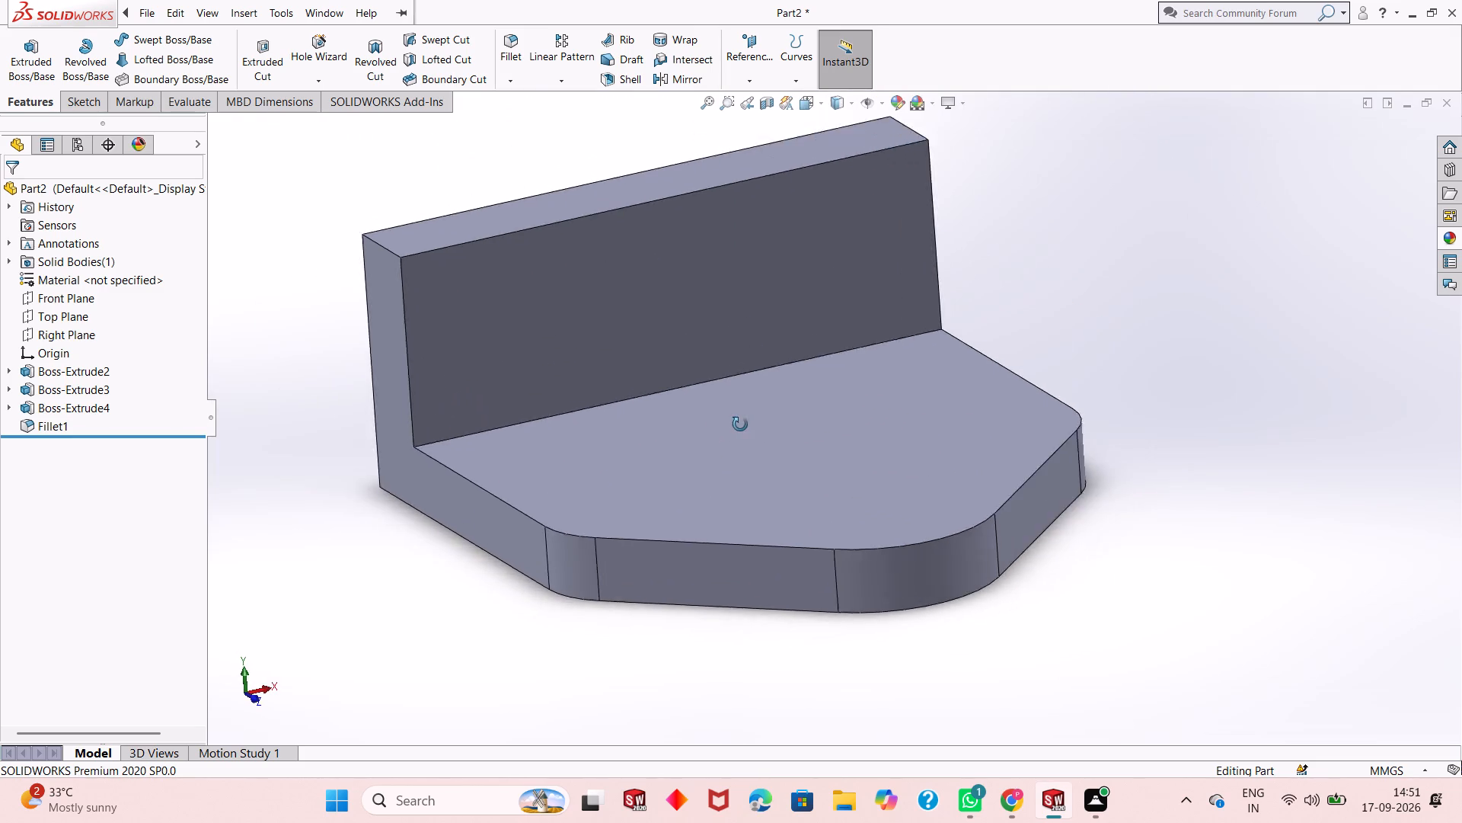
{"action": "middle_click_drag", "start_coordinate": [740, 424], "coordinate": [833, 361]}
{"action": "scroll", "coordinate": [845, 411], "scroll_direction": "up", "scroll_amount": 2}
{"action": "middle_click_drag", "start_coordinate": [599, 440], "coordinate": [596, 531]}
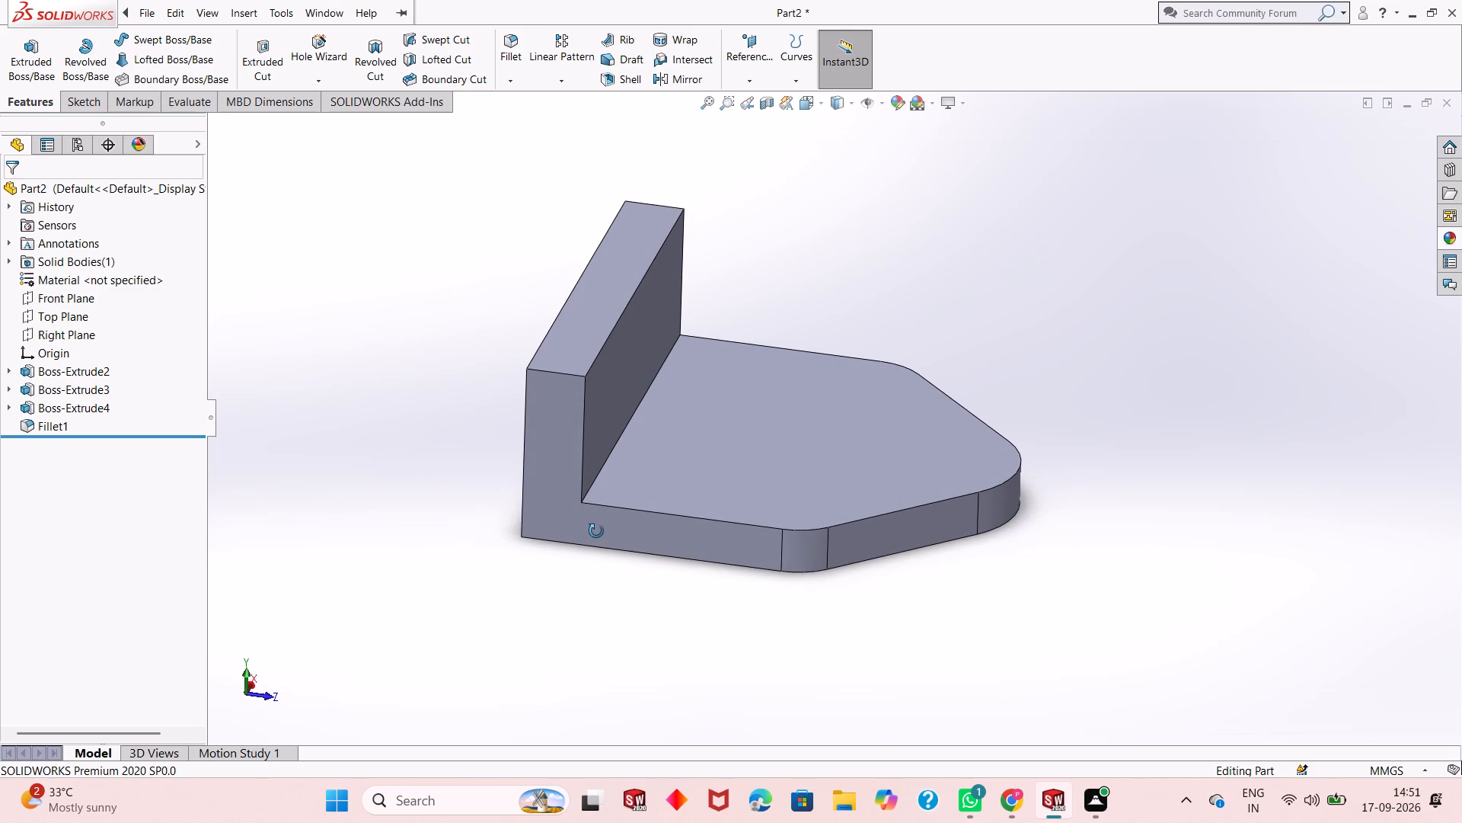
{"action": "middle_click_drag", "start_coordinate": [596, 531], "coordinate": [595, 533]}
{"action": "middle_click_drag", "start_coordinate": [731, 494], "coordinate": [668, 426]}
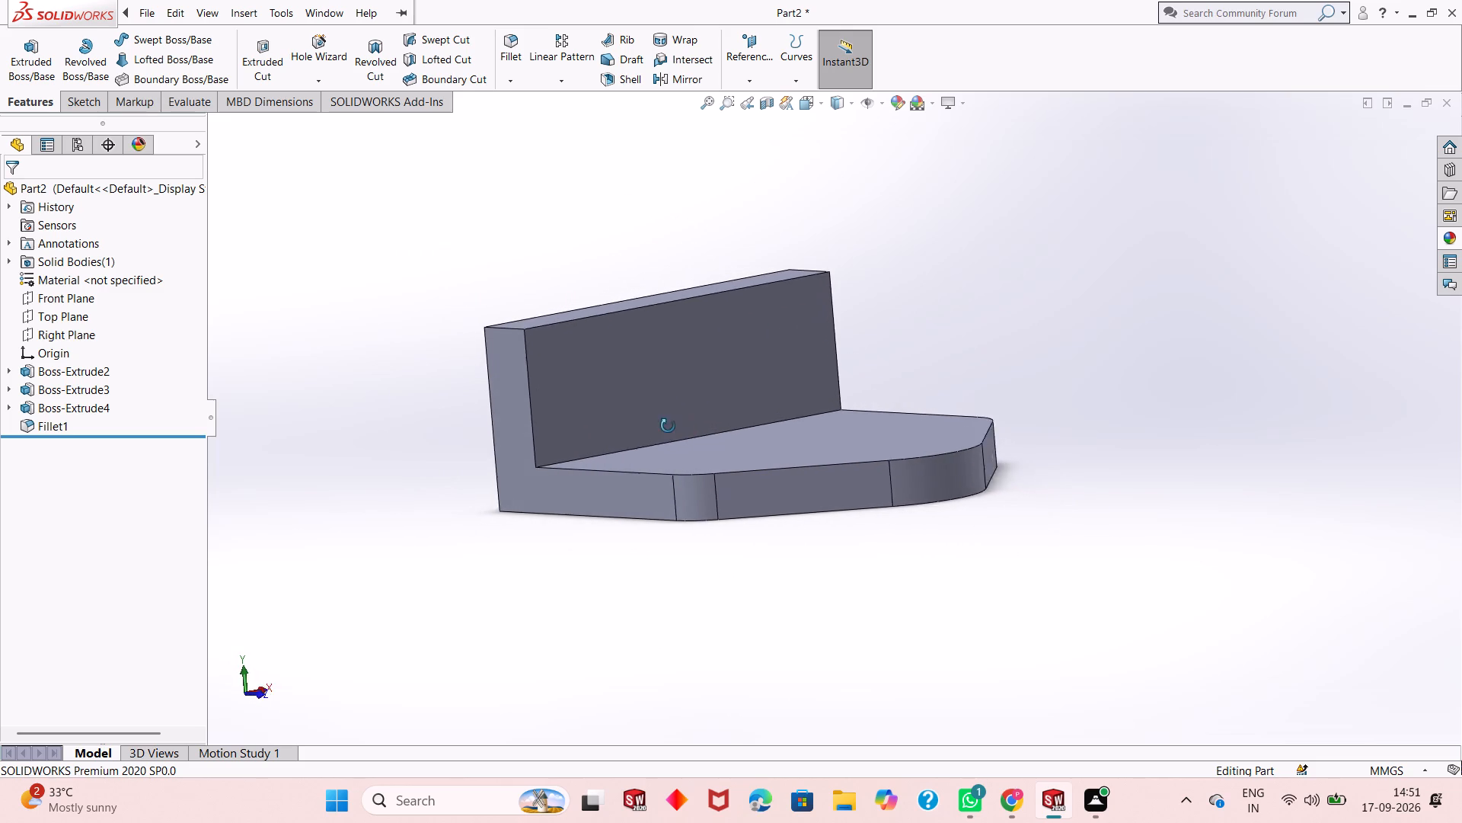
{"action": "middle_click_drag", "start_coordinate": [668, 426], "coordinate": [458, 437]}
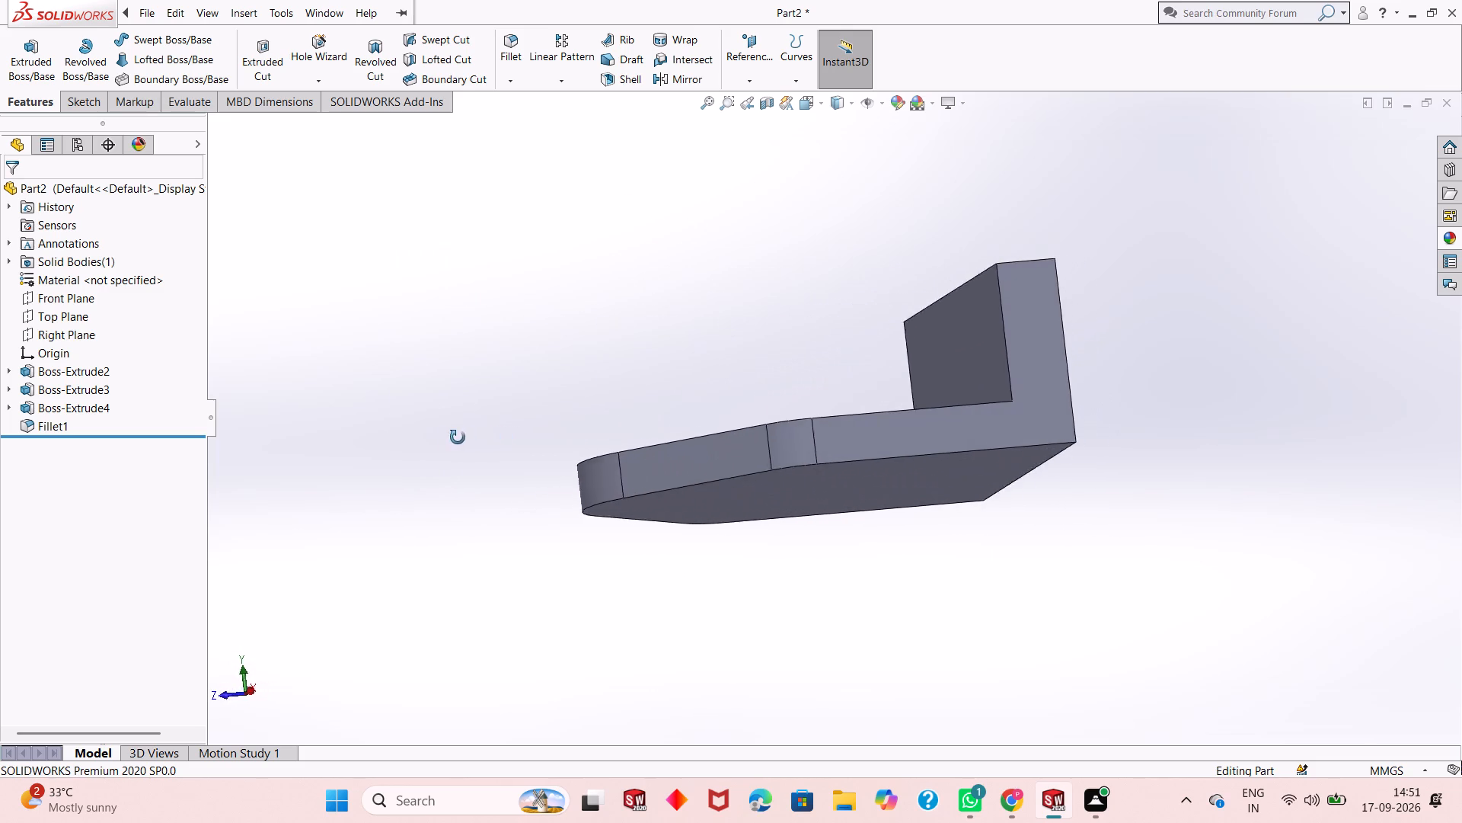
{"action": "middle_click_drag", "start_coordinate": [458, 437], "coordinate": [514, 341]}
{"action": "scroll", "coordinate": [797, 503], "scroll_direction": "up", "scroll_amount": 2}
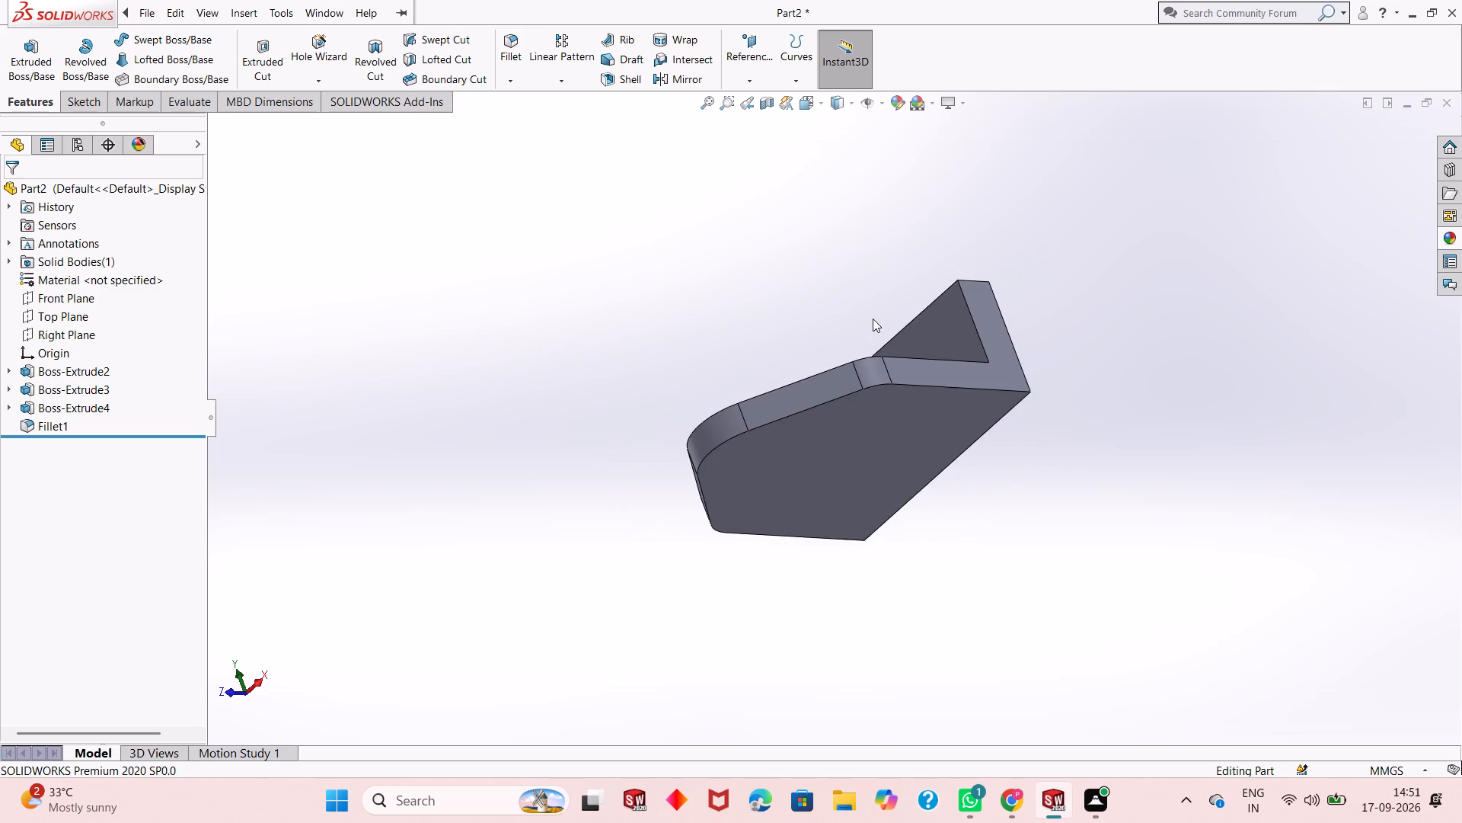
{"action": "scroll", "coordinate": [873, 318], "scroll_direction": "down", "scroll_amount": 3}
{"action": "middle_click_drag", "start_coordinate": [832, 603], "coordinate": [802, 526]}
{"action": "scroll", "coordinate": [802, 526], "scroll_direction": "up", "scroll_amount": 1}
{"action": "middle_click_drag", "start_coordinate": [802, 524], "coordinate": [816, 552]}
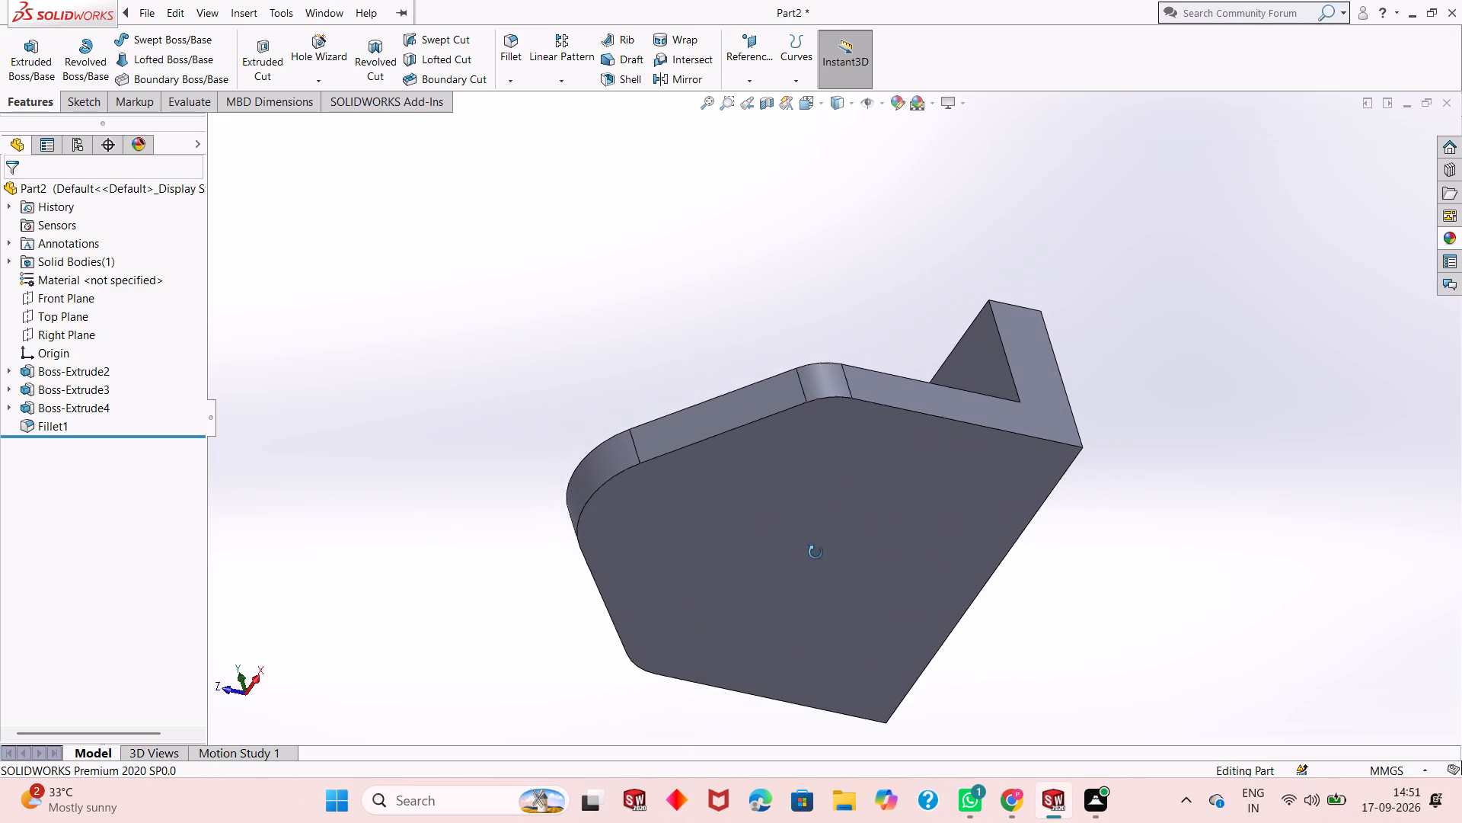
Examine the bracket from below, the front, the sides and above, focusing on where the upright meets the base's top face.
{"action": "middle_click_drag", "start_coordinate": [816, 552], "coordinate": [826, 567]}
{"action": "scroll", "coordinate": [837, 498], "scroll_direction": "down", "scroll_amount": 2}
{"action": "scroll", "coordinate": [741, 541], "scroll_direction": "up", "scroll_amount": 2}
{"action": "middle_click_drag", "start_coordinate": [770, 533], "coordinate": [777, 560]}
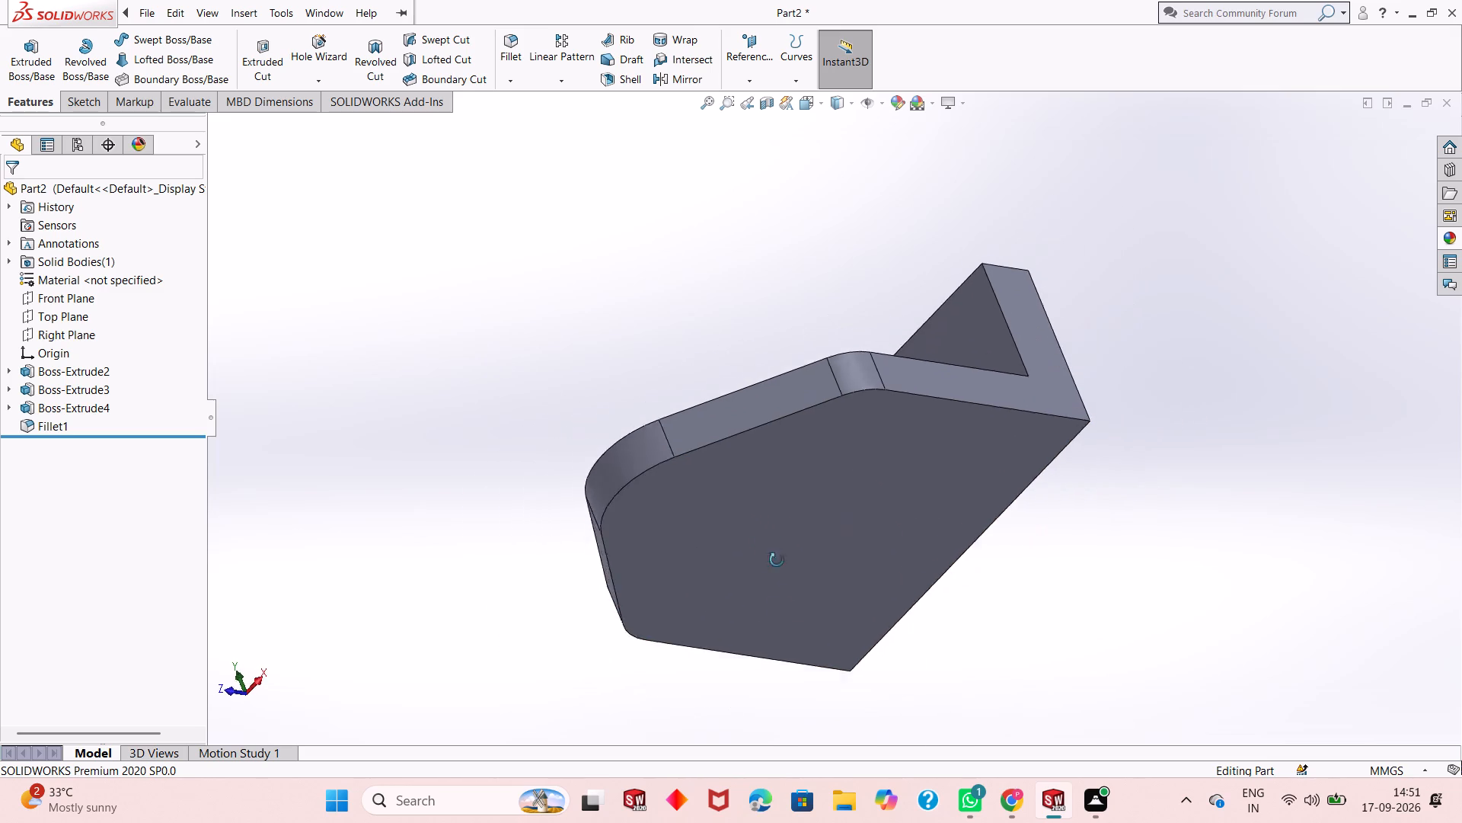
{"action": "middle_click_drag", "start_coordinate": [777, 560], "coordinate": [786, 741]}
{"action": "scroll", "coordinate": [820, 502], "scroll_direction": "up", "scroll_amount": 1}
{"action": "middle_click_drag", "start_coordinate": [822, 501], "coordinate": [856, 595]}
{"action": "scroll", "coordinate": [848, 568], "scroll_direction": "up", "scroll_amount": 2}
{"action": "middle_click_drag", "start_coordinate": [847, 565], "coordinate": [909, 472]}
{"action": "scroll", "coordinate": [921, 454], "scroll_direction": "up", "scroll_amount": 1}
{"action": "scroll", "coordinate": [801, 436], "scroll_direction": "down", "scroll_amount": 2}
{"action": "scroll", "coordinate": [848, 395], "scroll_direction": "down", "scroll_amount": 4}
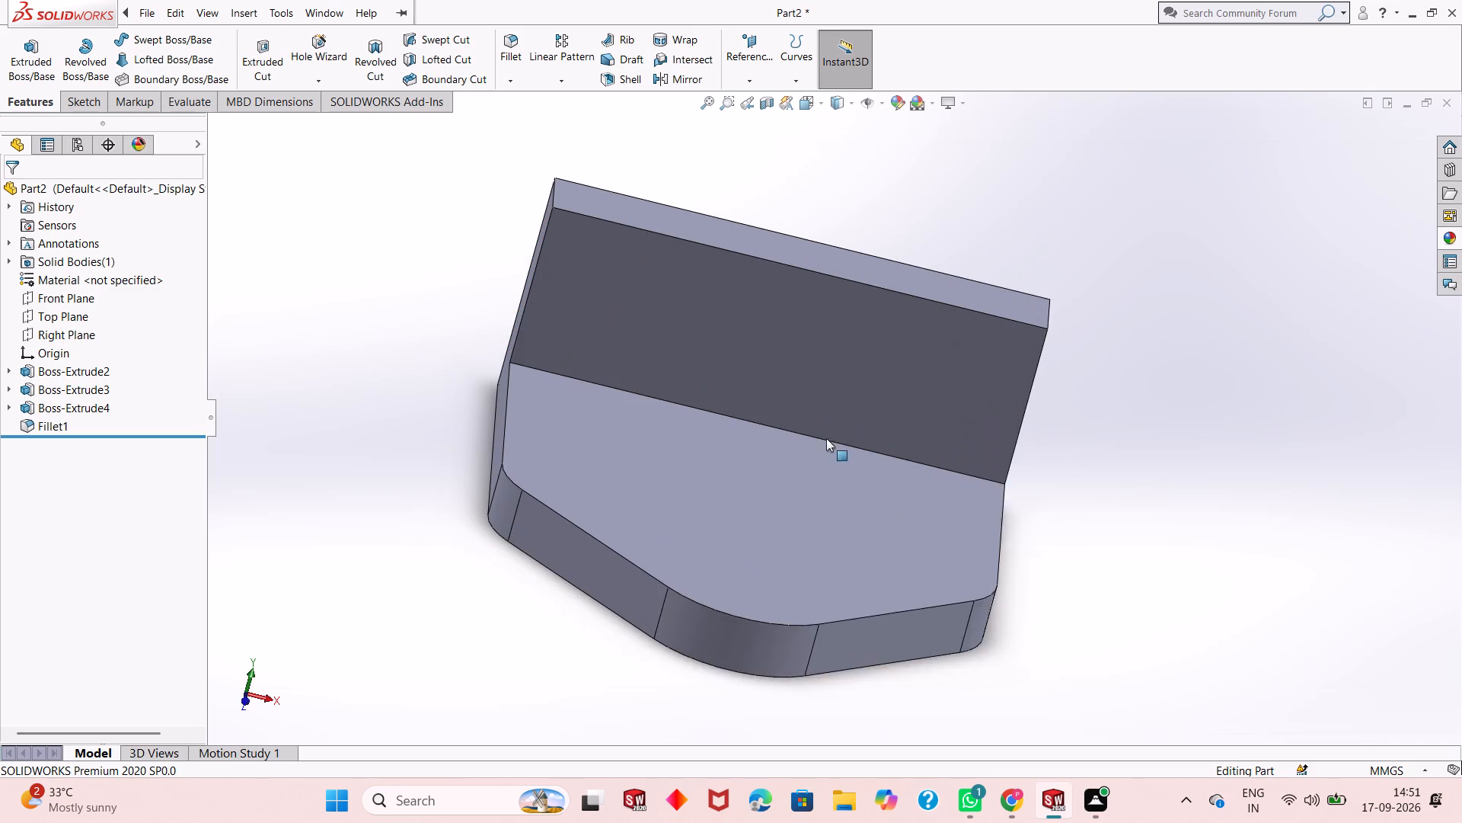
{"action": "middle_click_drag", "start_coordinate": [1065, 510], "coordinate": [1071, 402]}
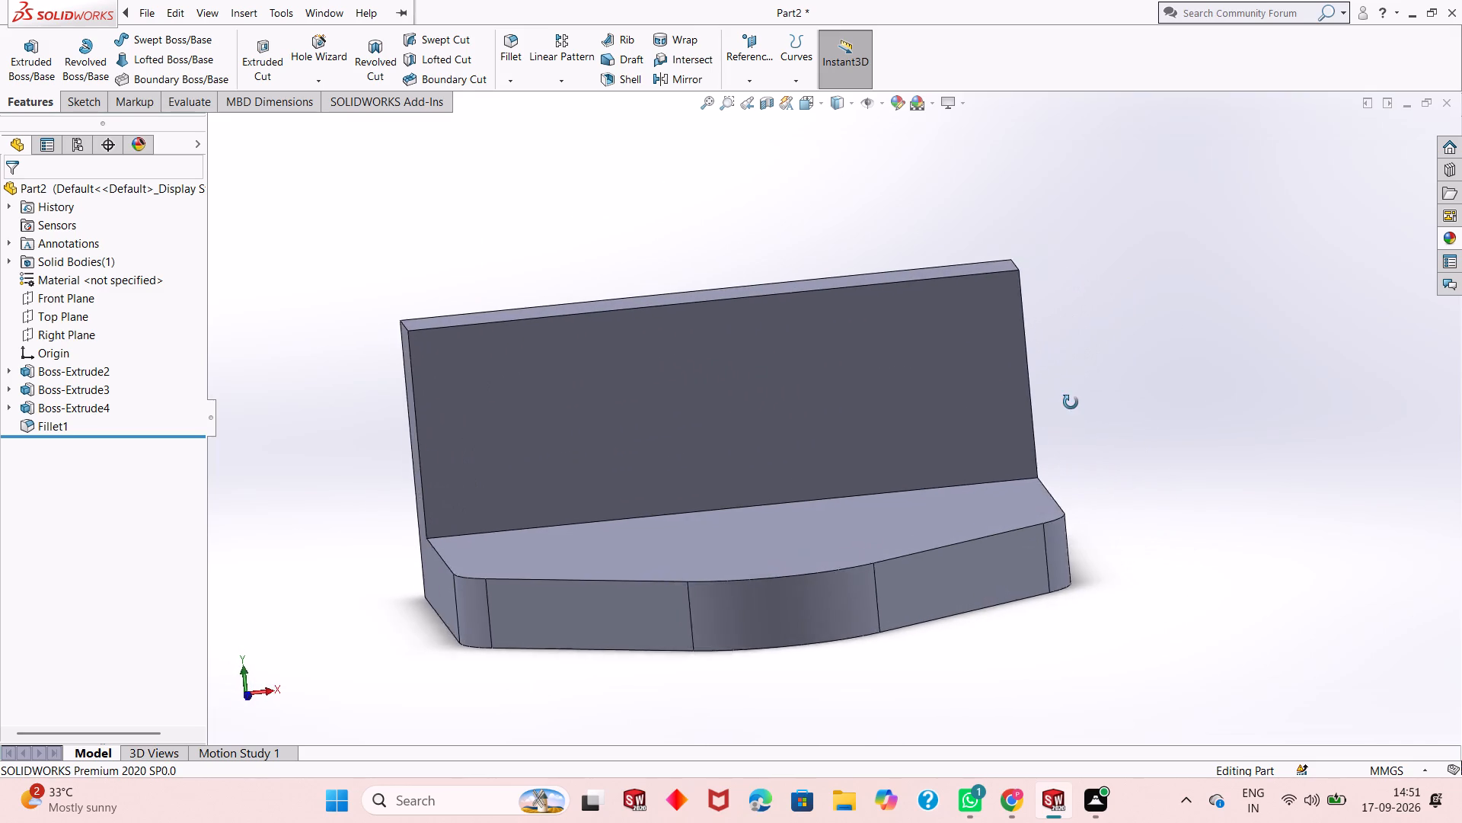
{"action": "middle_click_drag", "start_coordinate": [1071, 402], "coordinate": [1101, 399]}
{"action": "middle_click_drag", "start_coordinate": [752, 530], "coordinate": [789, 540]}
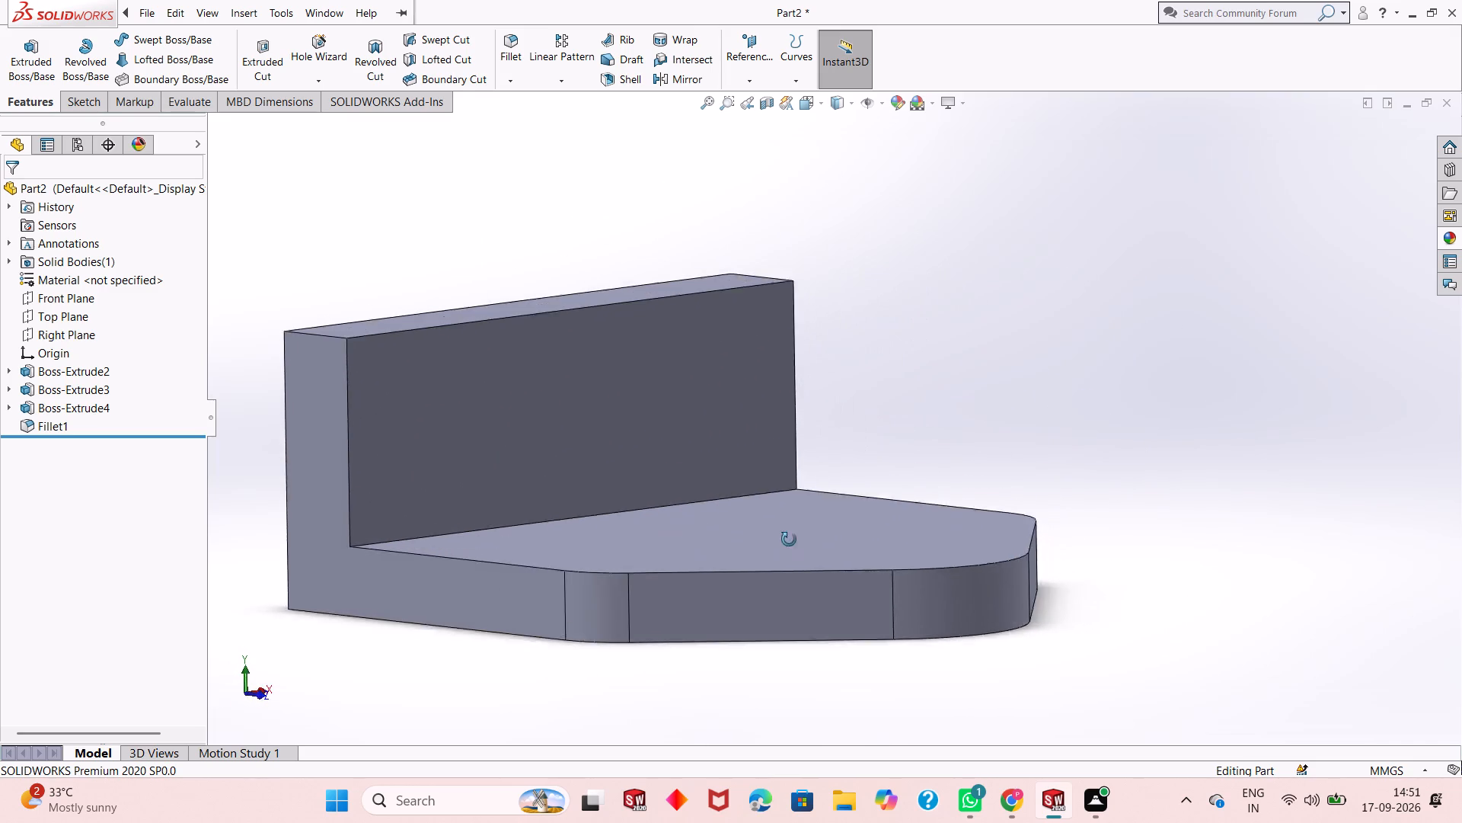
{"action": "middle_click_drag", "start_coordinate": [789, 540], "coordinate": [790, 578]}
{"action": "scroll", "coordinate": [764, 552], "scroll_direction": "up", "scroll_amount": 2}
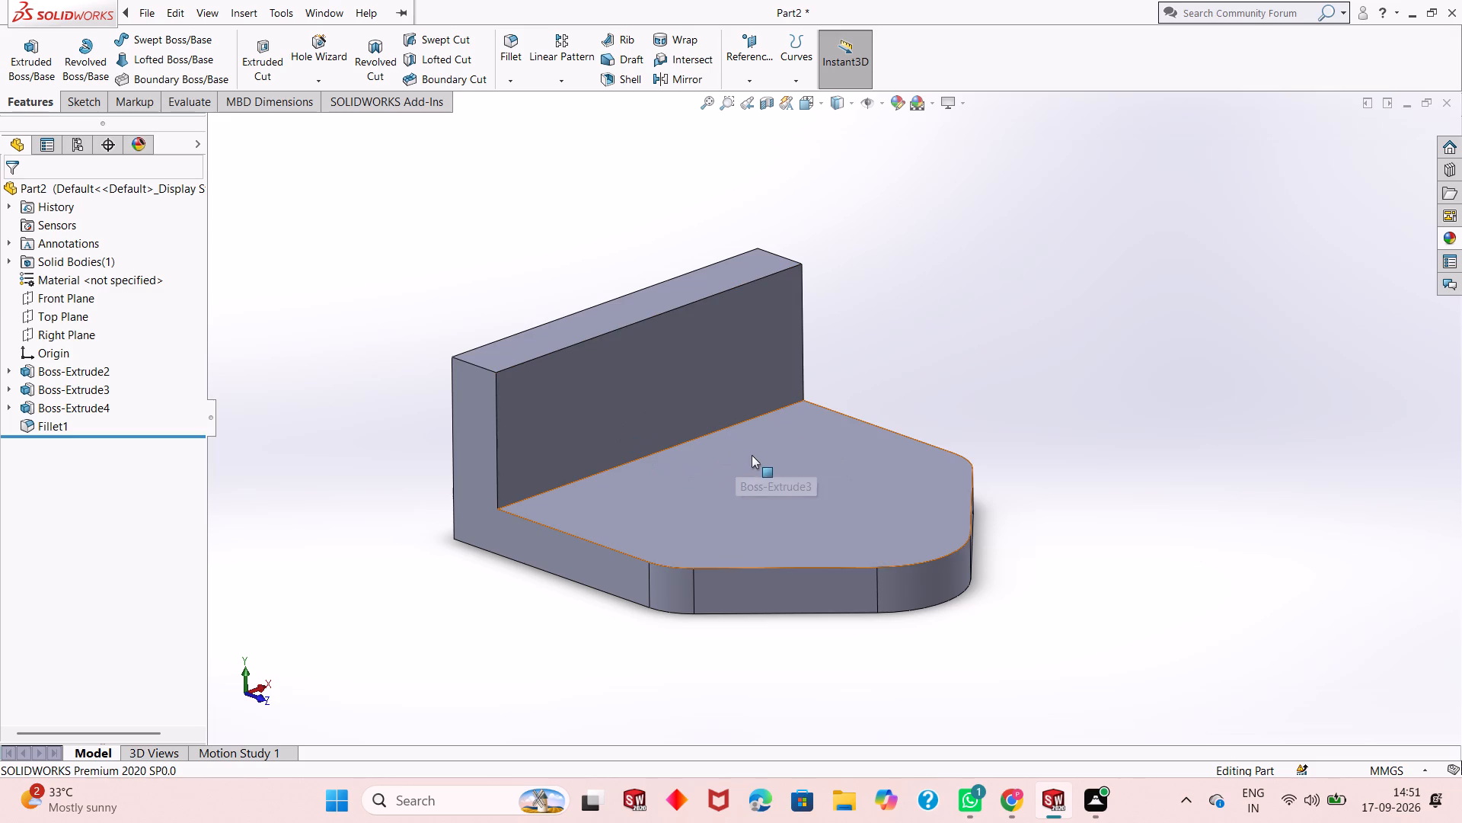
{"action": "middle_click_drag", "start_coordinate": [752, 459], "coordinate": [751, 514]}
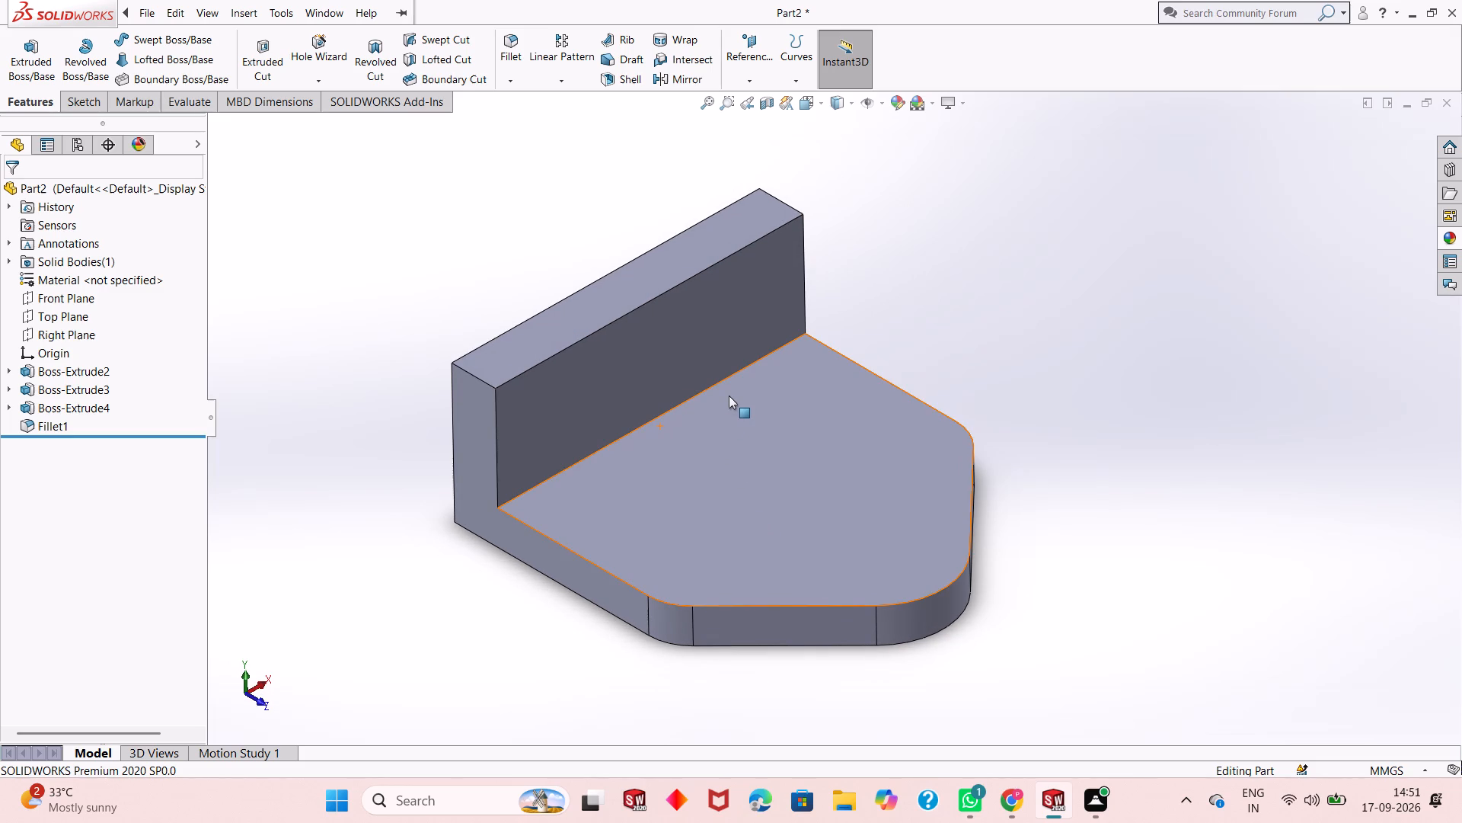
{"action": "scroll", "coordinate": [729, 447], "scroll_direction": "down", "scroll_amount": 2}
{"action": "scroll", "coordinate": [729, 448], "scroll_direction": "up", "scroll_amount": 2}
{"action": "middle_click_drag", "start_coordinate": [790, 455], "coordinate": [792, 414]}
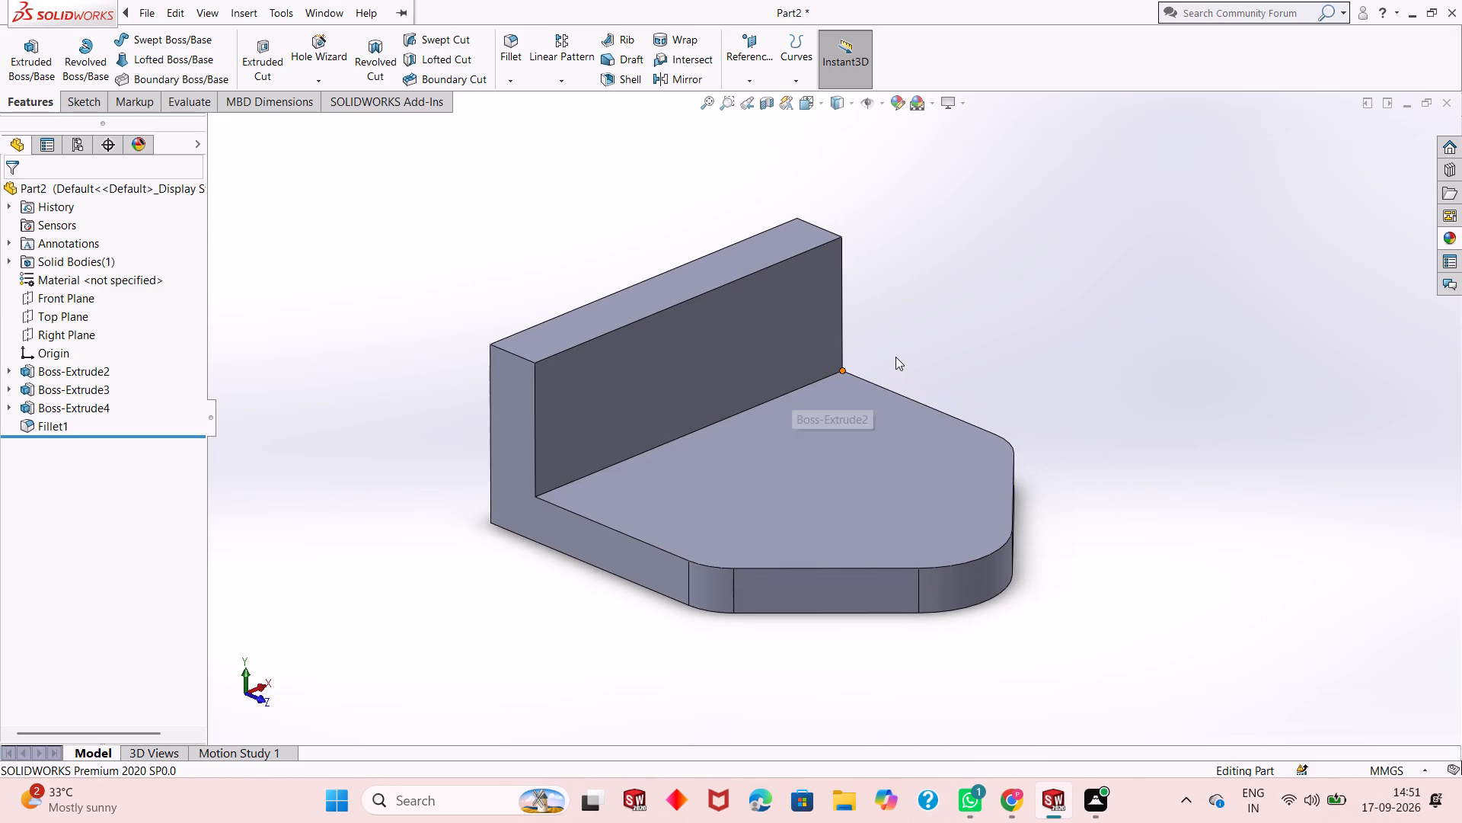
{"action": "scroll", "coordinate": [787, 412], "scroll_direction": "down", "scroll_amount": 1}
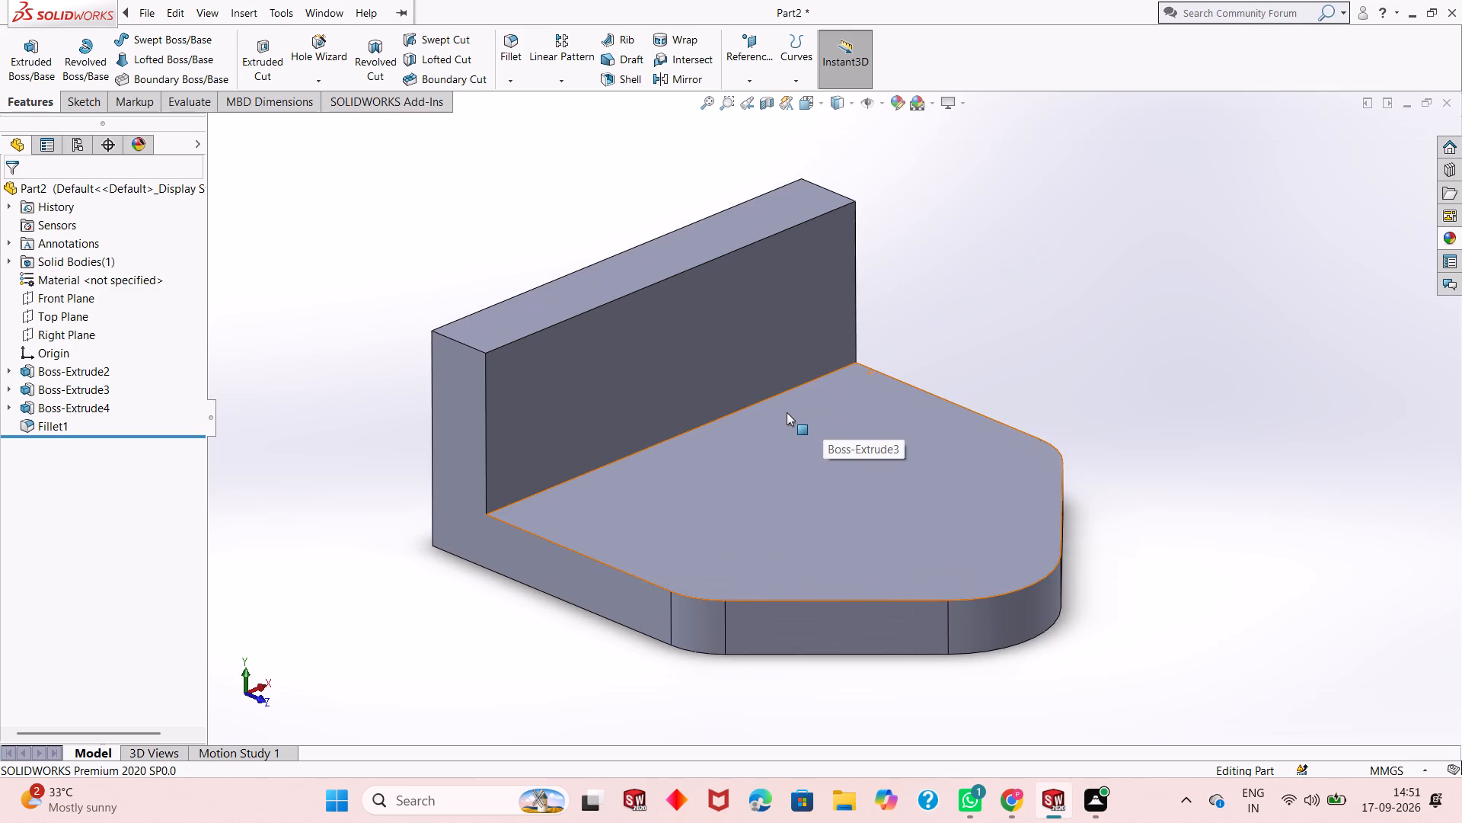
{"action": "scroll", "coordinate": [786, 412], "scroll_direction": "up", "scroll_amount": 1}
{"action": "middle_click_drag", "start_coordinate": [745, 476], "coordinate": [752, 420]}
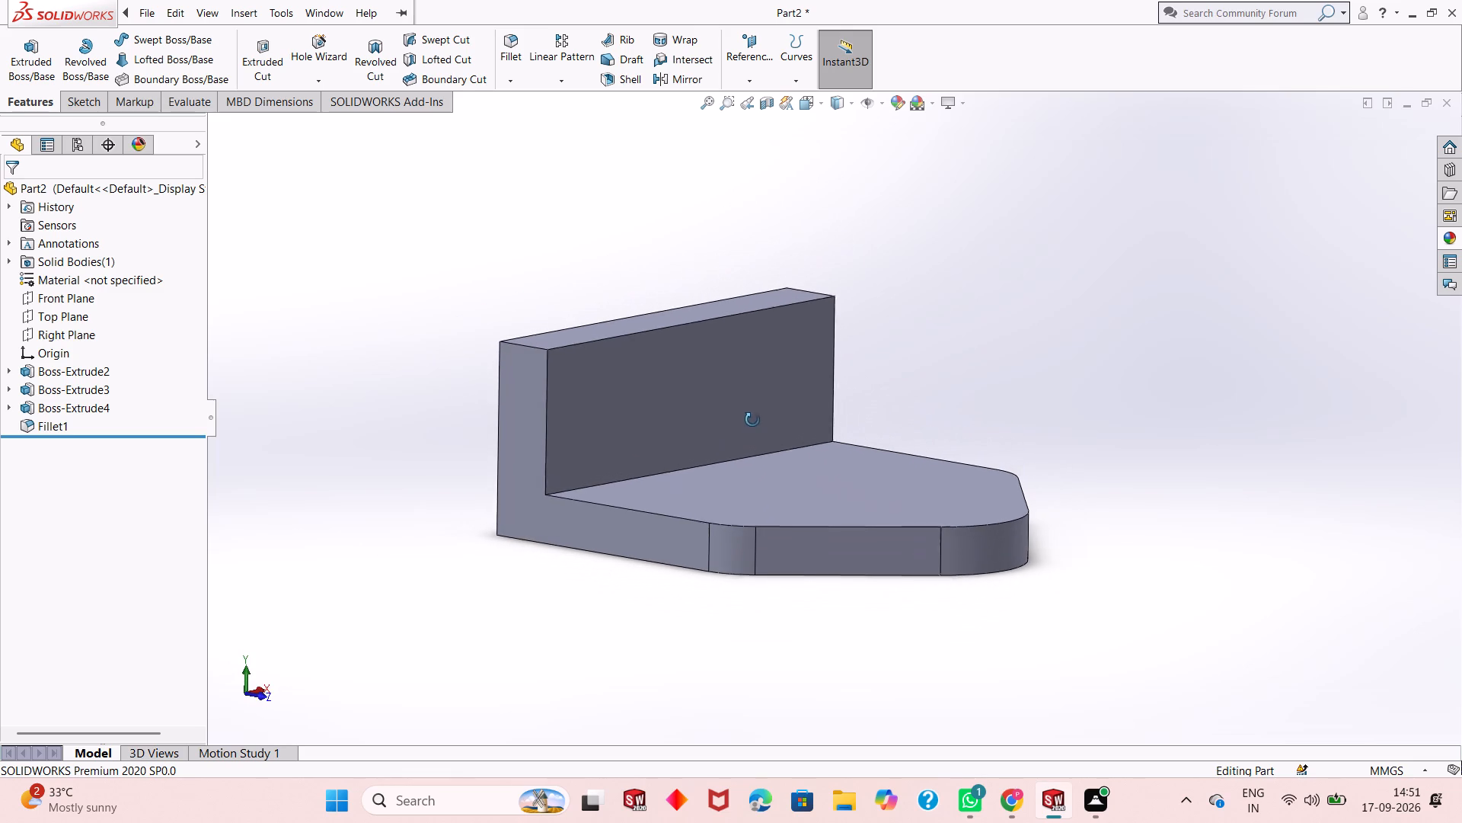
{"action": "middle_click_drag", "start_coordinate": [752, 420], "coordinate": [752, 419]}
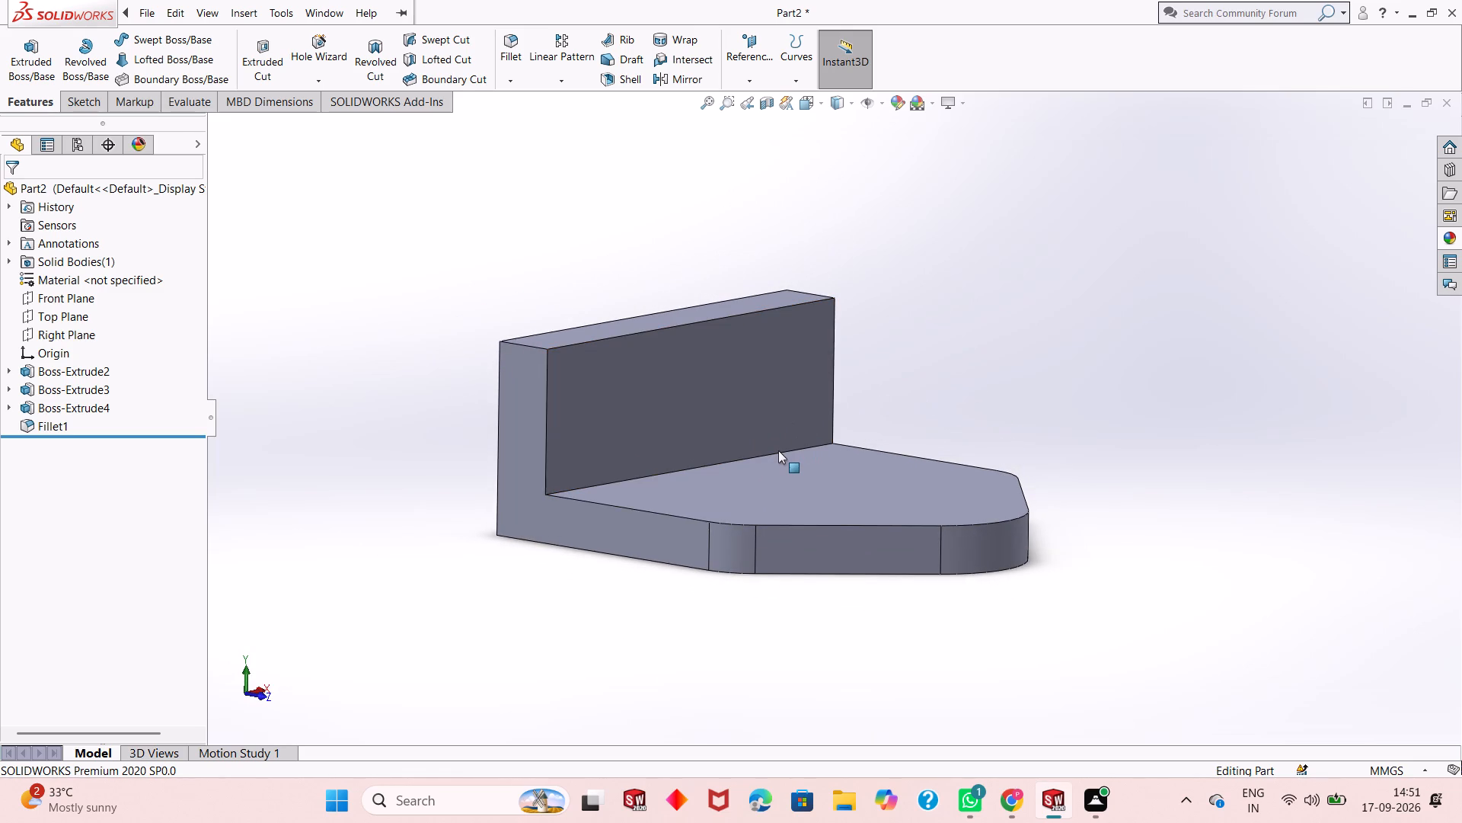
{"action": "middle_click_drag", "start_coordinate": [777, 453], "coordinate": [777, 476]}
{"action": "scroll", "coordinate": [739, 461], "scroll_direction": "down", "scroll_amount": 3}
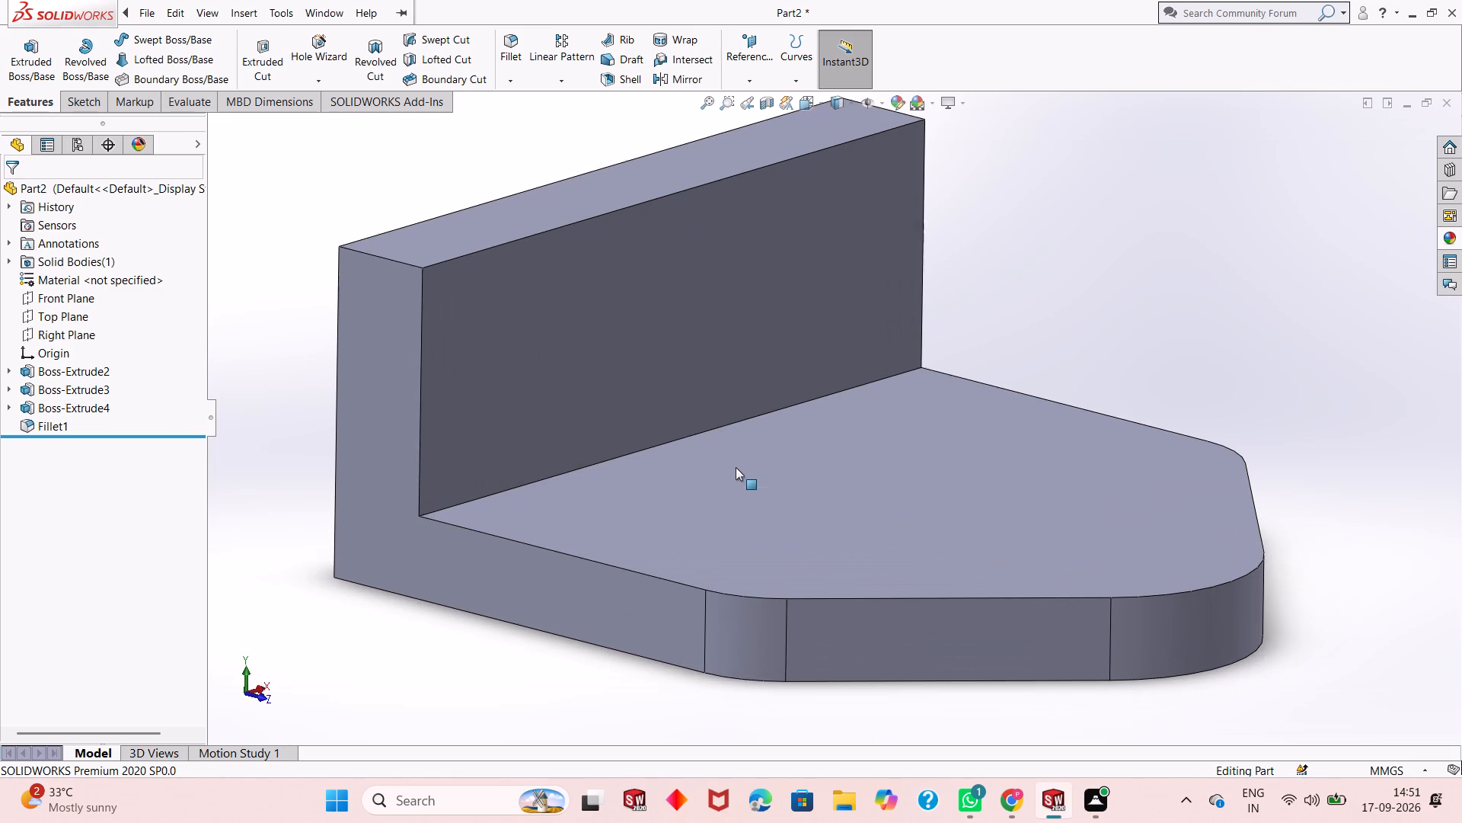
{"action": "scroll", "coordinate": [777, 451], "scroll_direction": "up", "scroll_amount": 1}
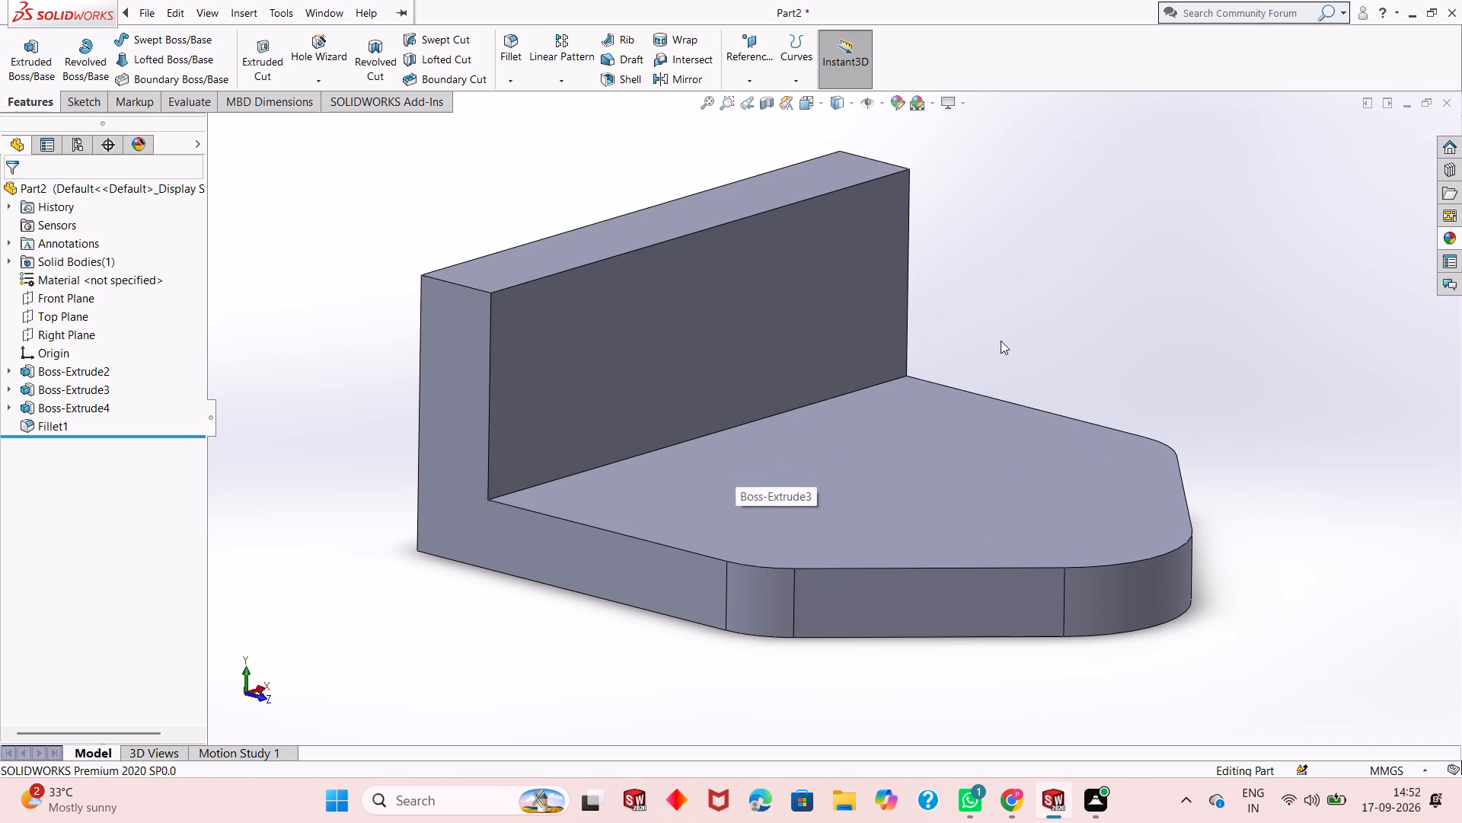
{"action": "scroll", "coordinate": [846, 411], "scroll_direction": "down", "scroll_amount": 3}
{"action": "scroll", "coordinate": [846, 411], "scroll_direction": "up", "scroll_amount": 3}
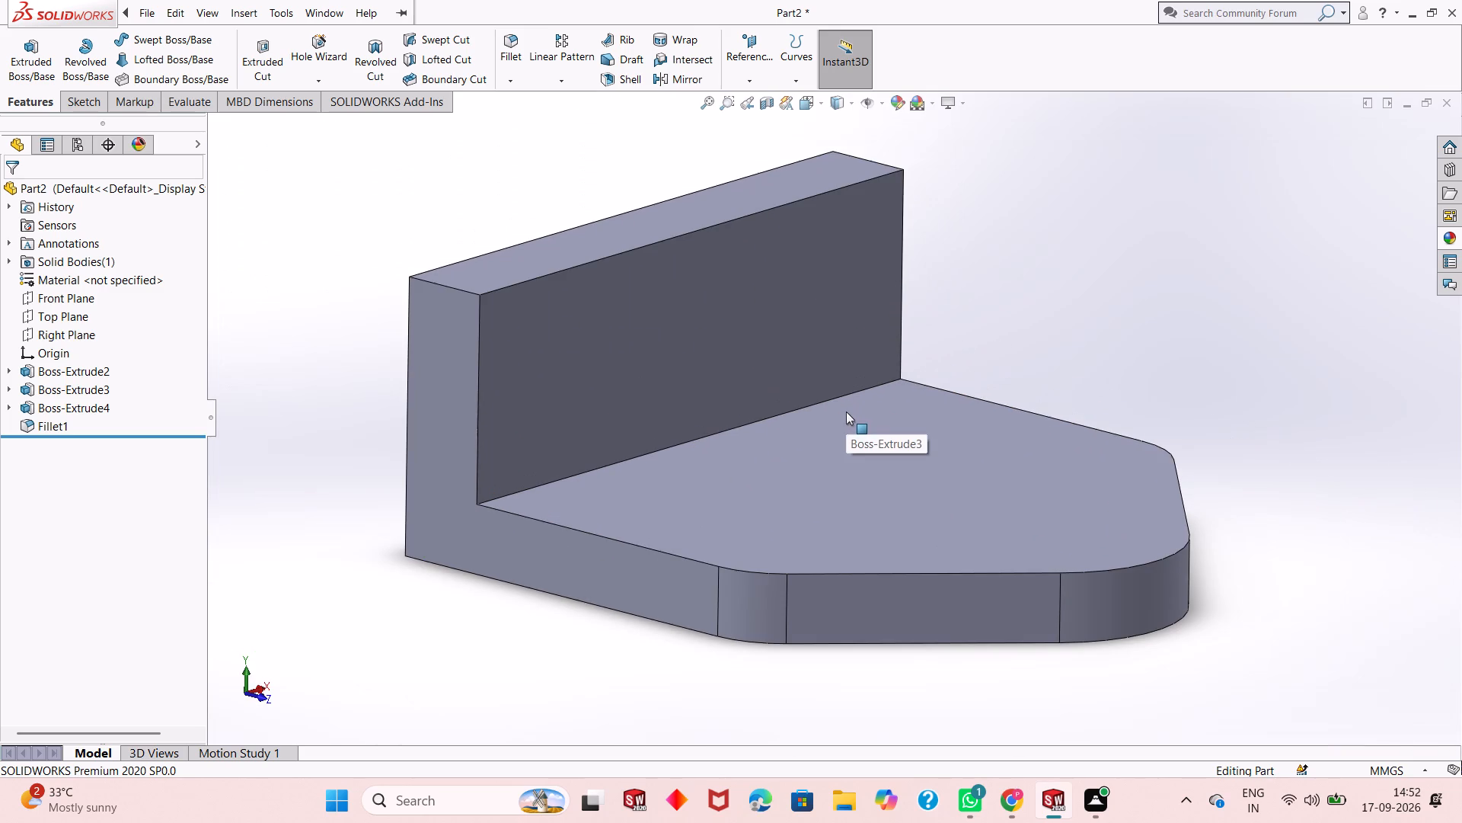
{"action": "middle_click_drag", "start_coordinate": [644, 514], "coordinate": [627, 575]}
{"action": "scroll", "coordinate": [724, 516], "scroll_direction": "up", "scroll_amount": 2}
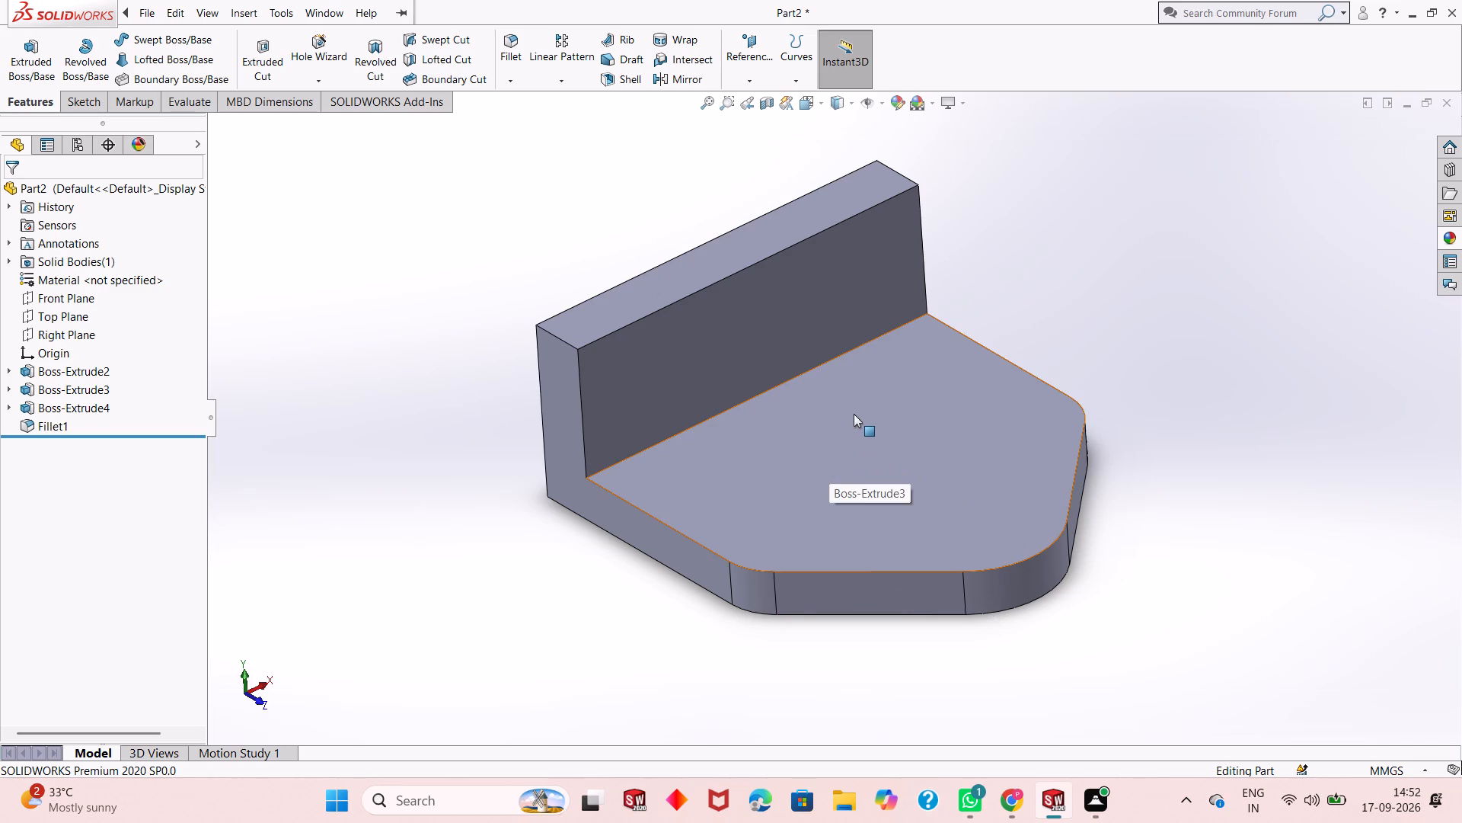
{"action": "scroll", "coordinate": [860, 410], "scroll_direction": "down", "scroll_amount": 2}
{"action": "scroll", "coordinate": [866, 426], "scroll_direction": "up", "scroll_amount": 2}
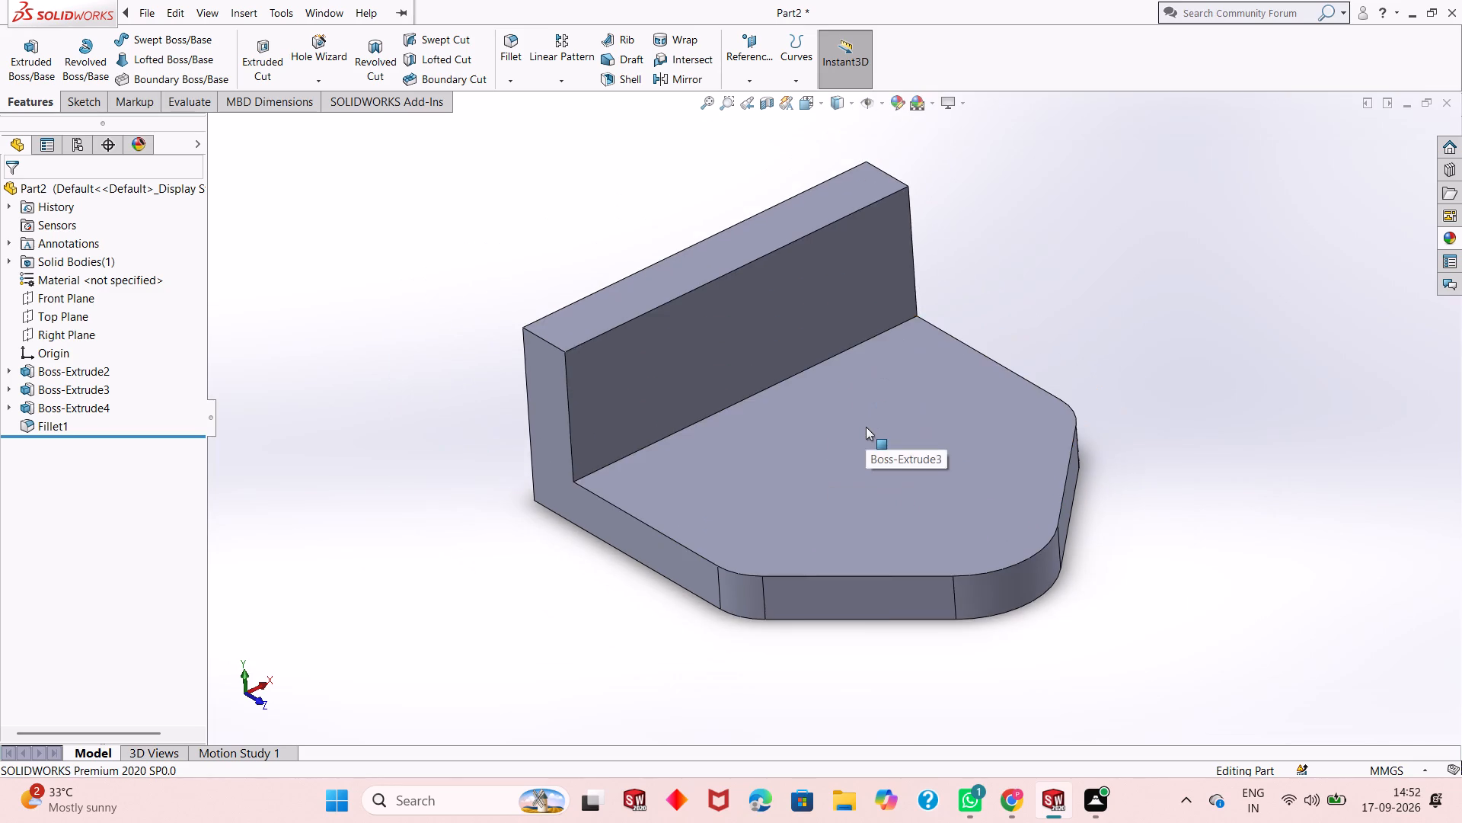
{"action": "middle_click_drag", "start_coordinate": [866, 428], "coordinate": [791, 511]}
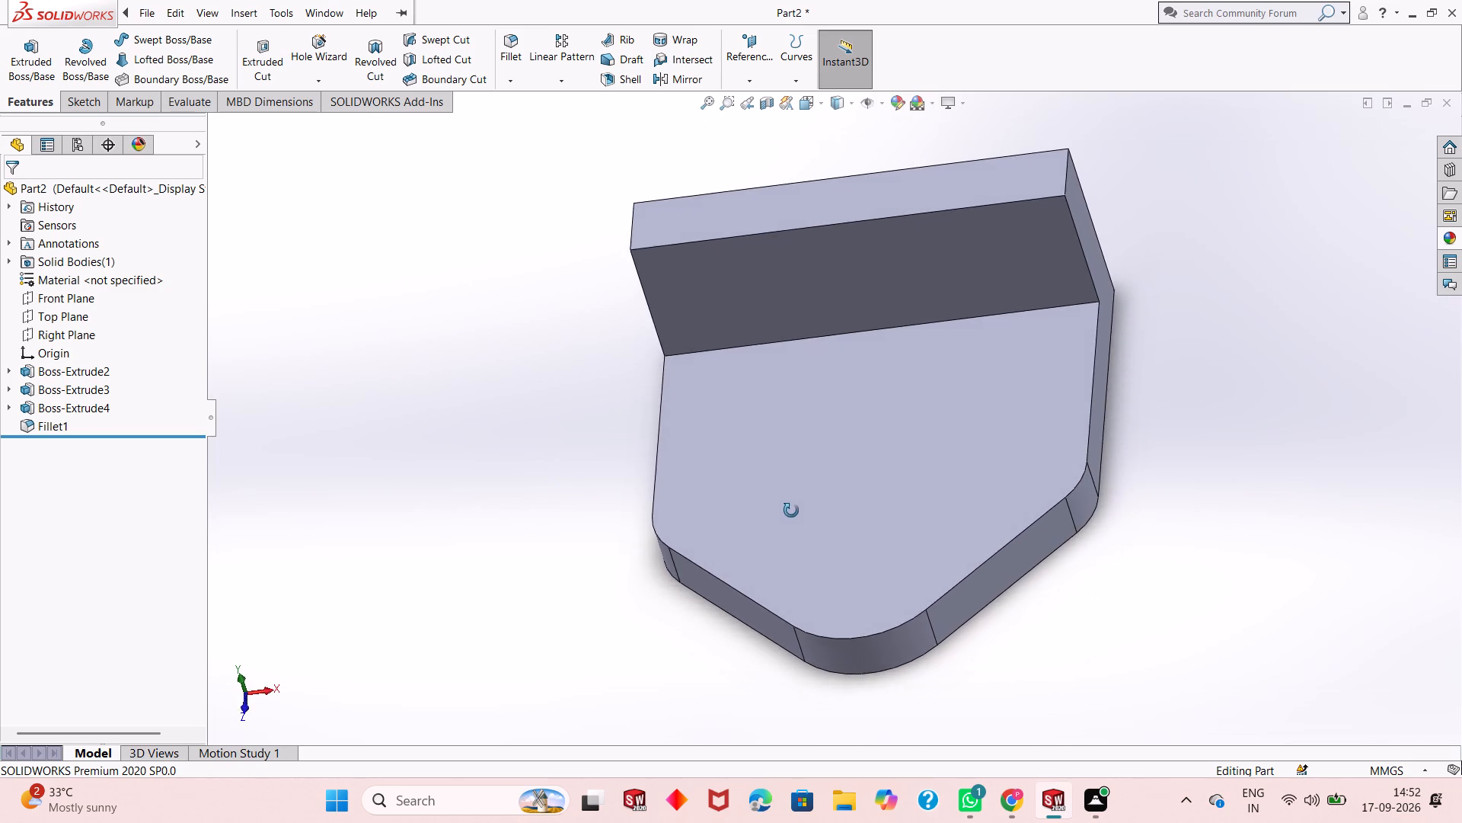
{"action": "middle_click_drag", "start_coordinate": [791, 511], "coordinate": [838, 405]}
{"action": "middle_click_drag", "start_coordinate": [845, 412], "coordinate": [850, 425]}
{"action": "scroll", "coordinate": [850, 425], "scroll_direction": "up", "scroll_amount": 1}
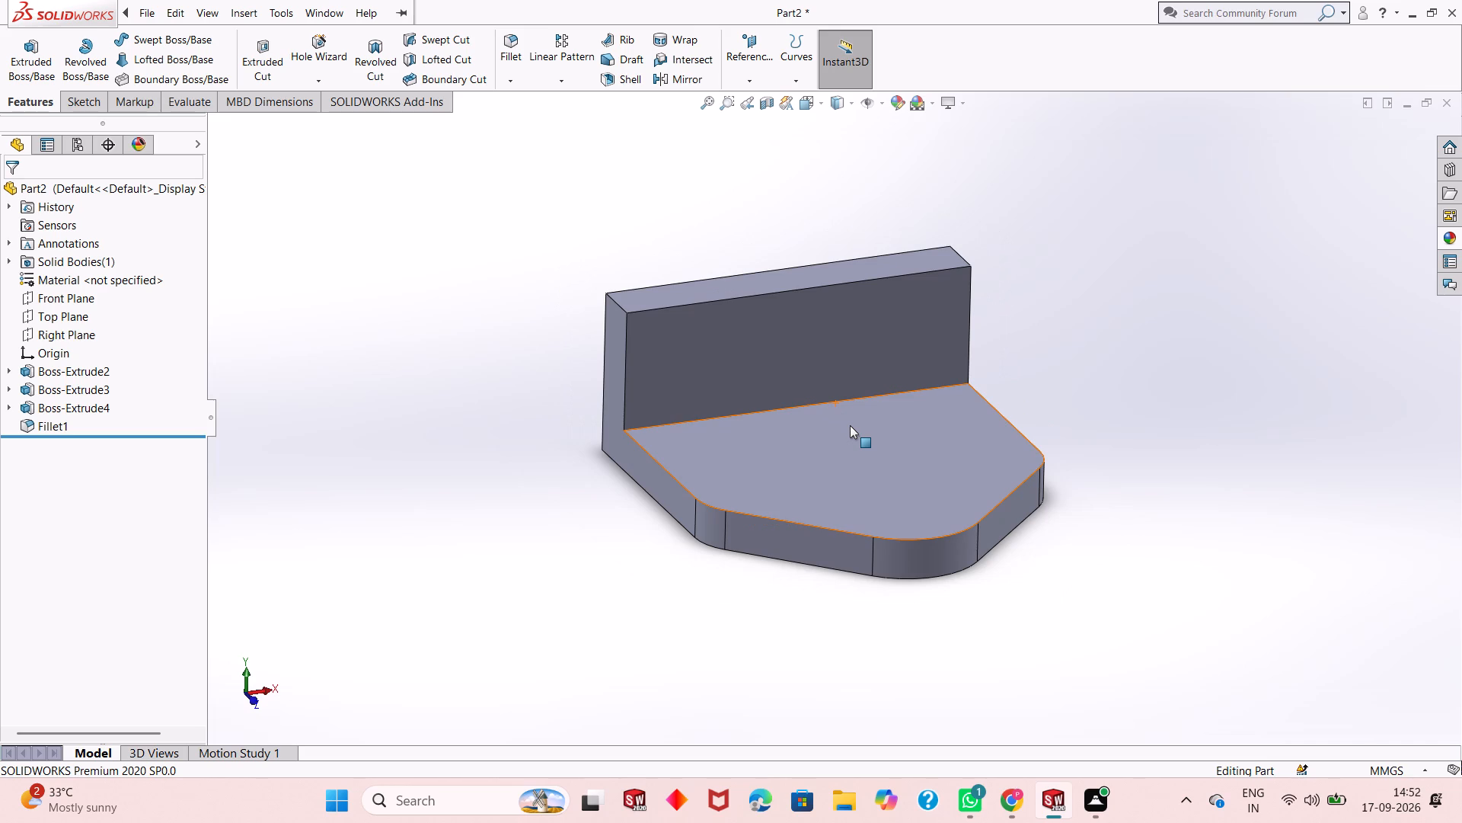
{"action": "scroll", "coordinate": [741, 476], "scroll_direction": "down", "scroll_amount": 2}
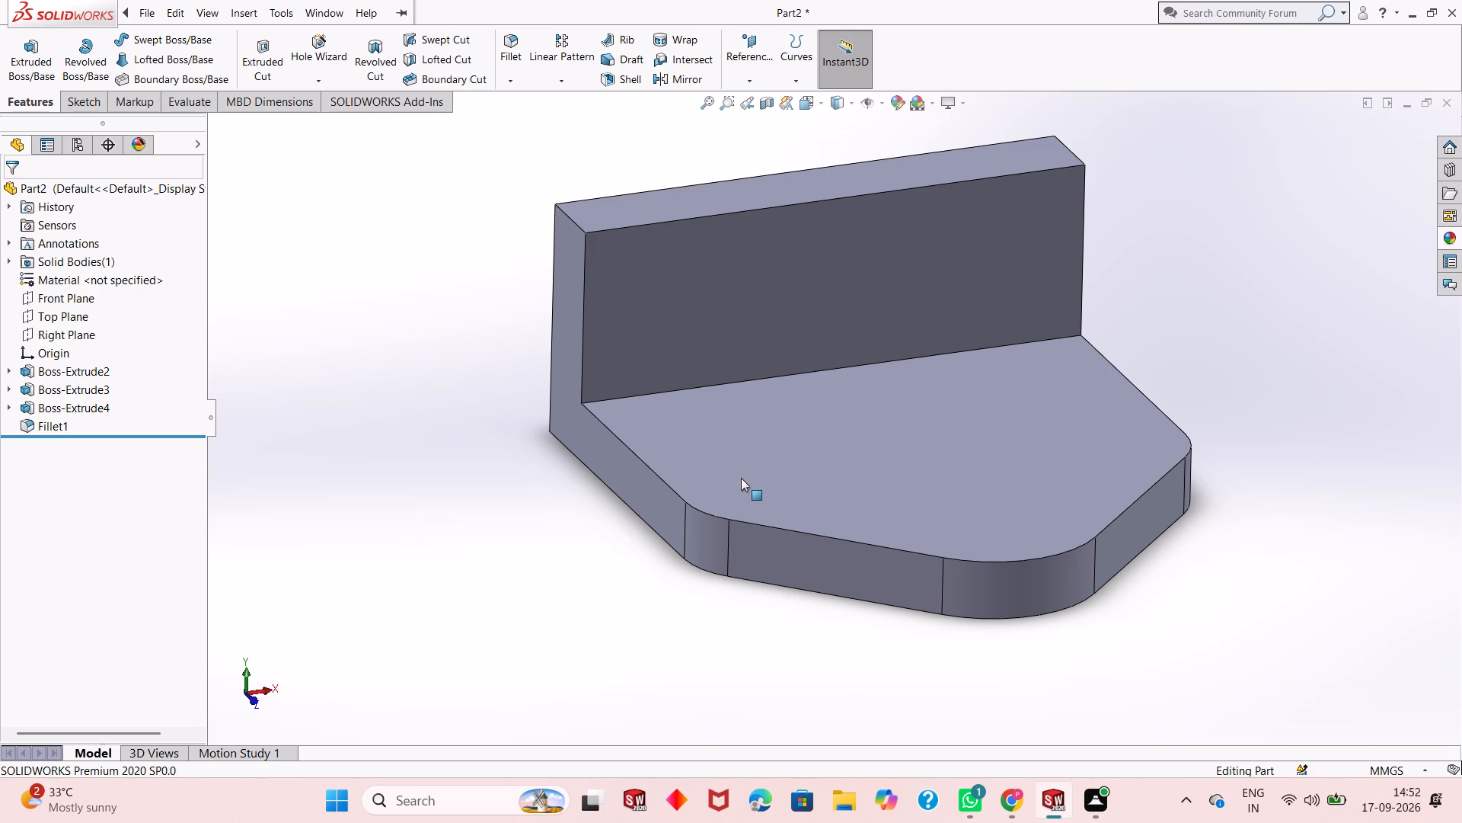
{"action": "middle_click_drag", "start_coordinate": [814, 516], "coordinate": [630, 549]}
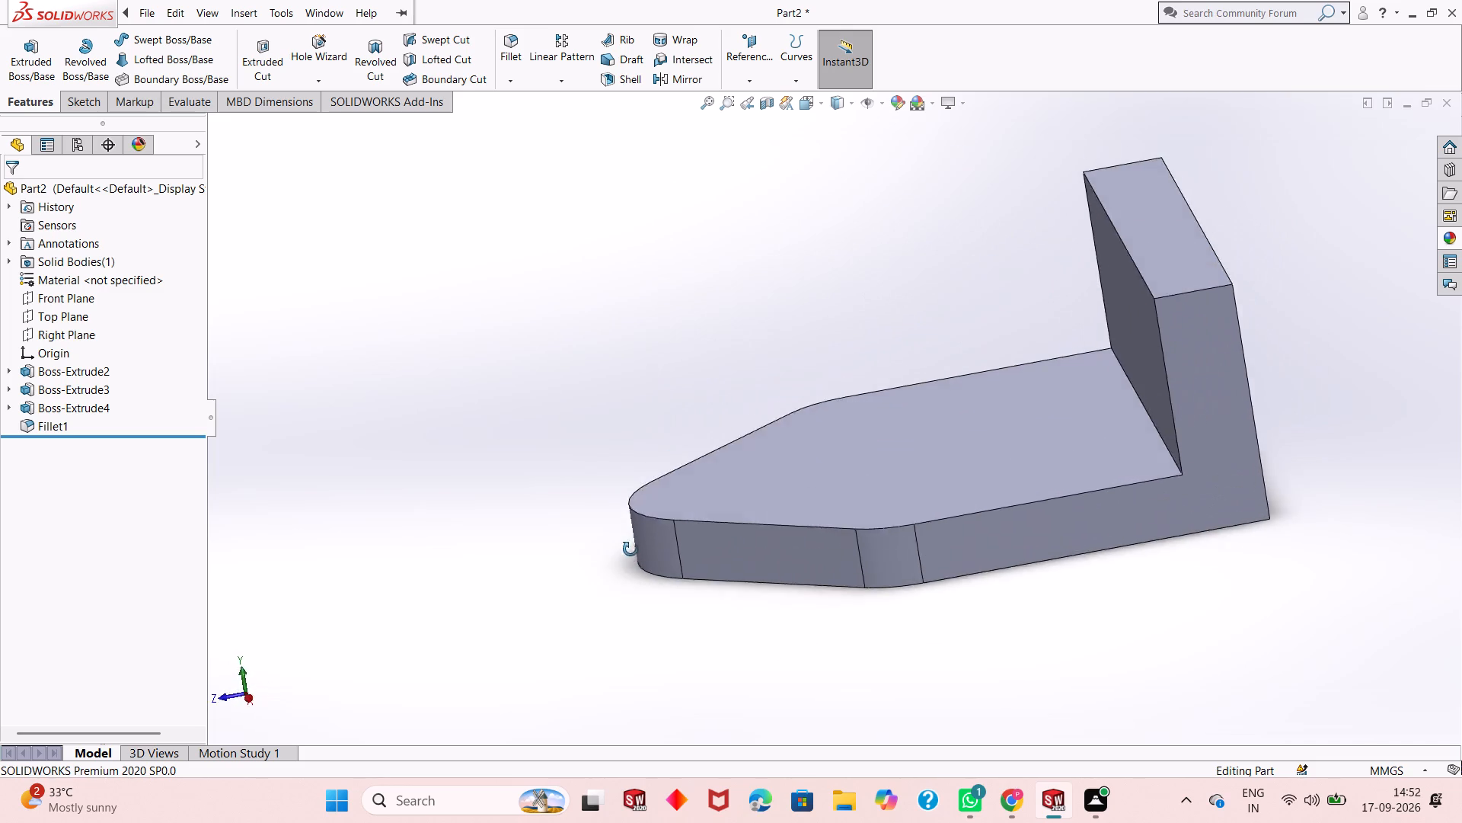
{"action": "middle_click_drag", "start_coordinate": [630, 549], "coordinate": [881, 546]}
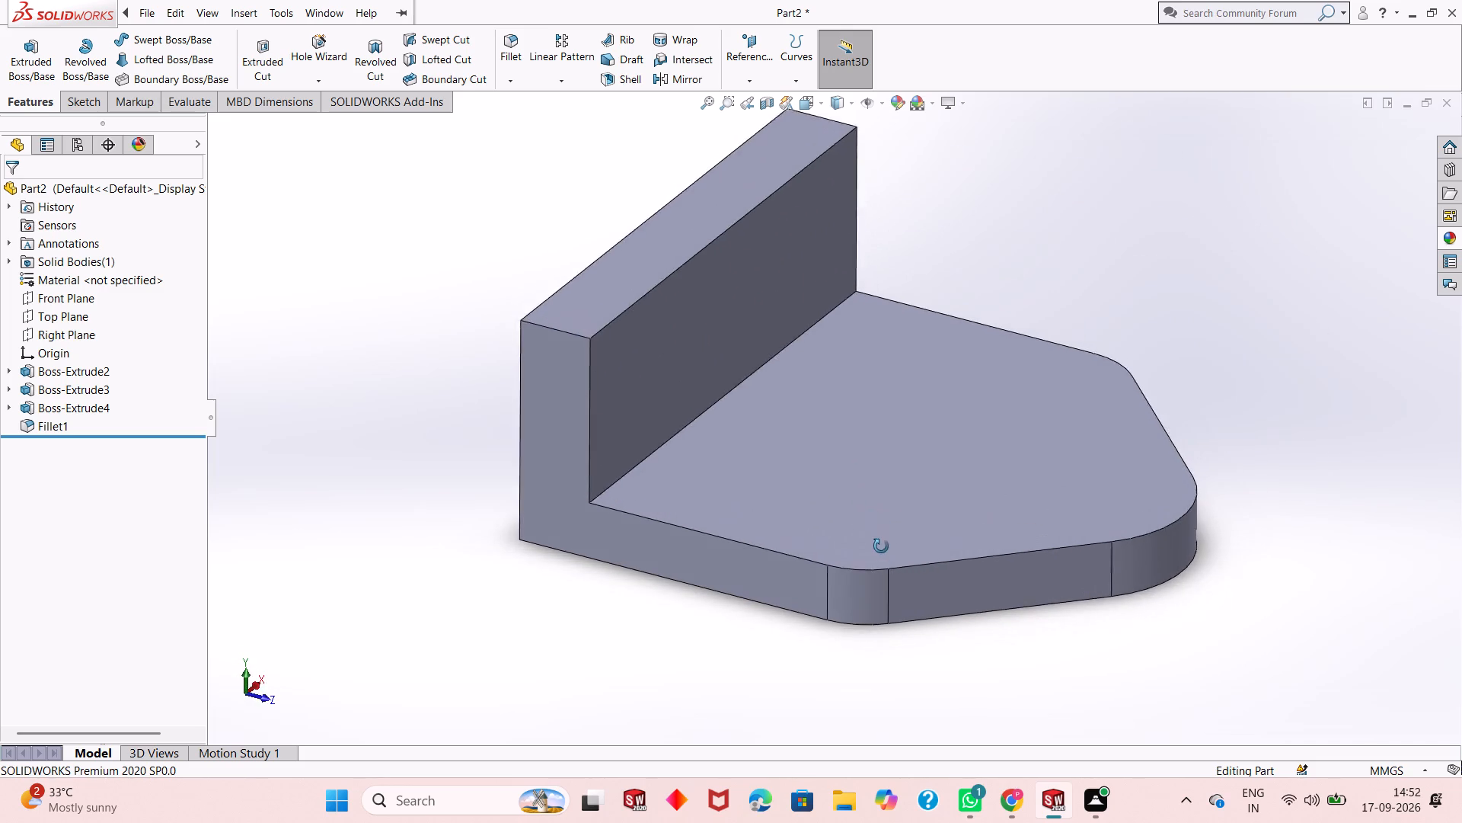
{"action": "middle_click_drag", "start_coordinate": [881, 546], "coordinate": [882, 559]}
{"action": "scroll", "coordinate": [882, 559], "scroll_direction": "up", "scroll_amount": 1}
{"action": "middle_click_drag", "start_coordinate": [927, 552], "coordinate": [909, 609]}
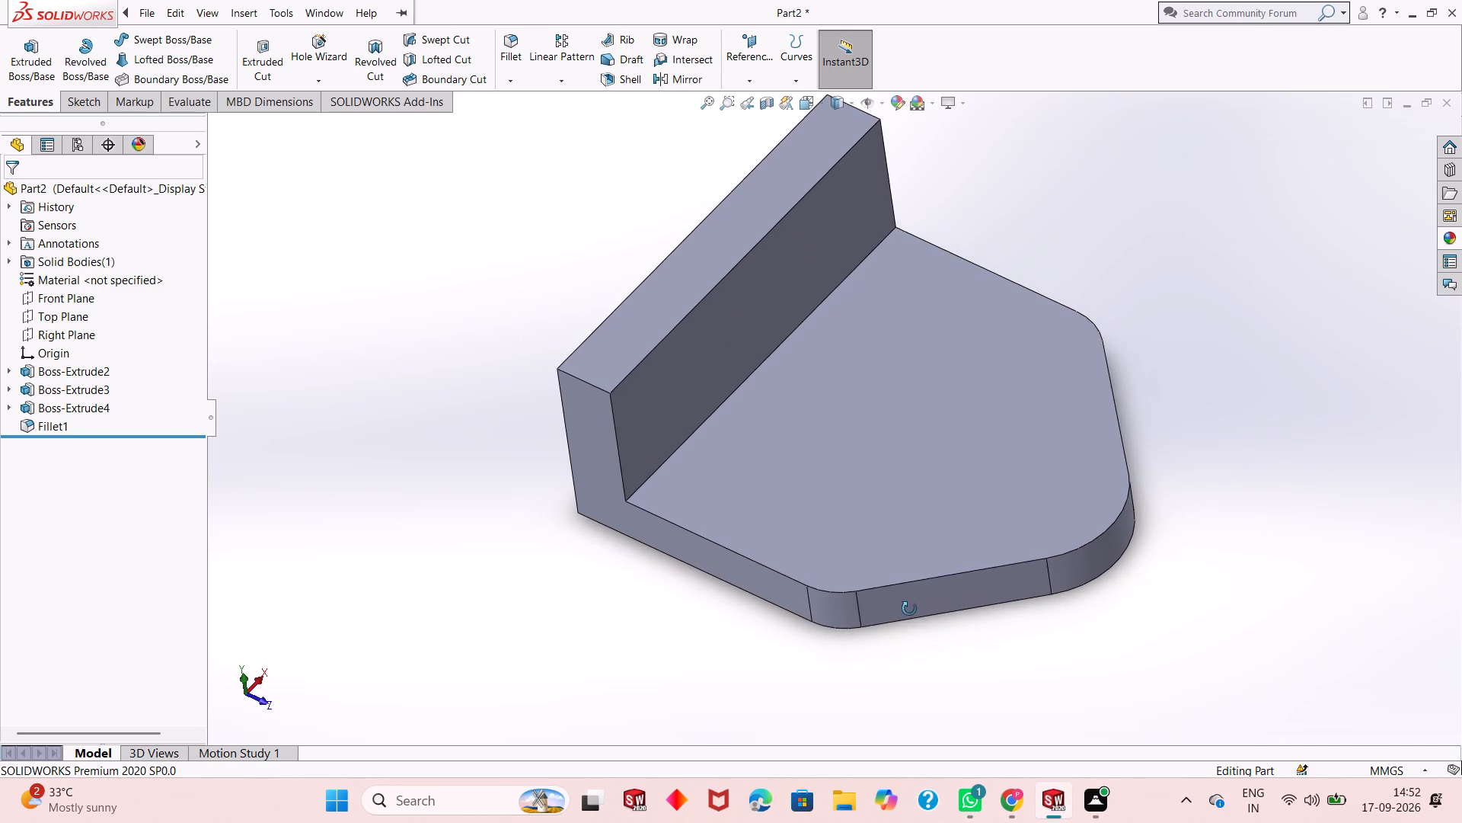
{"action": "middle_click_drag", "start_coordinate": [909, 609], "coordinate": [909, 610]}
{"action": "middle_click_drag", "start_coordinate": [979, 509], "coordinate": [936, 599]}
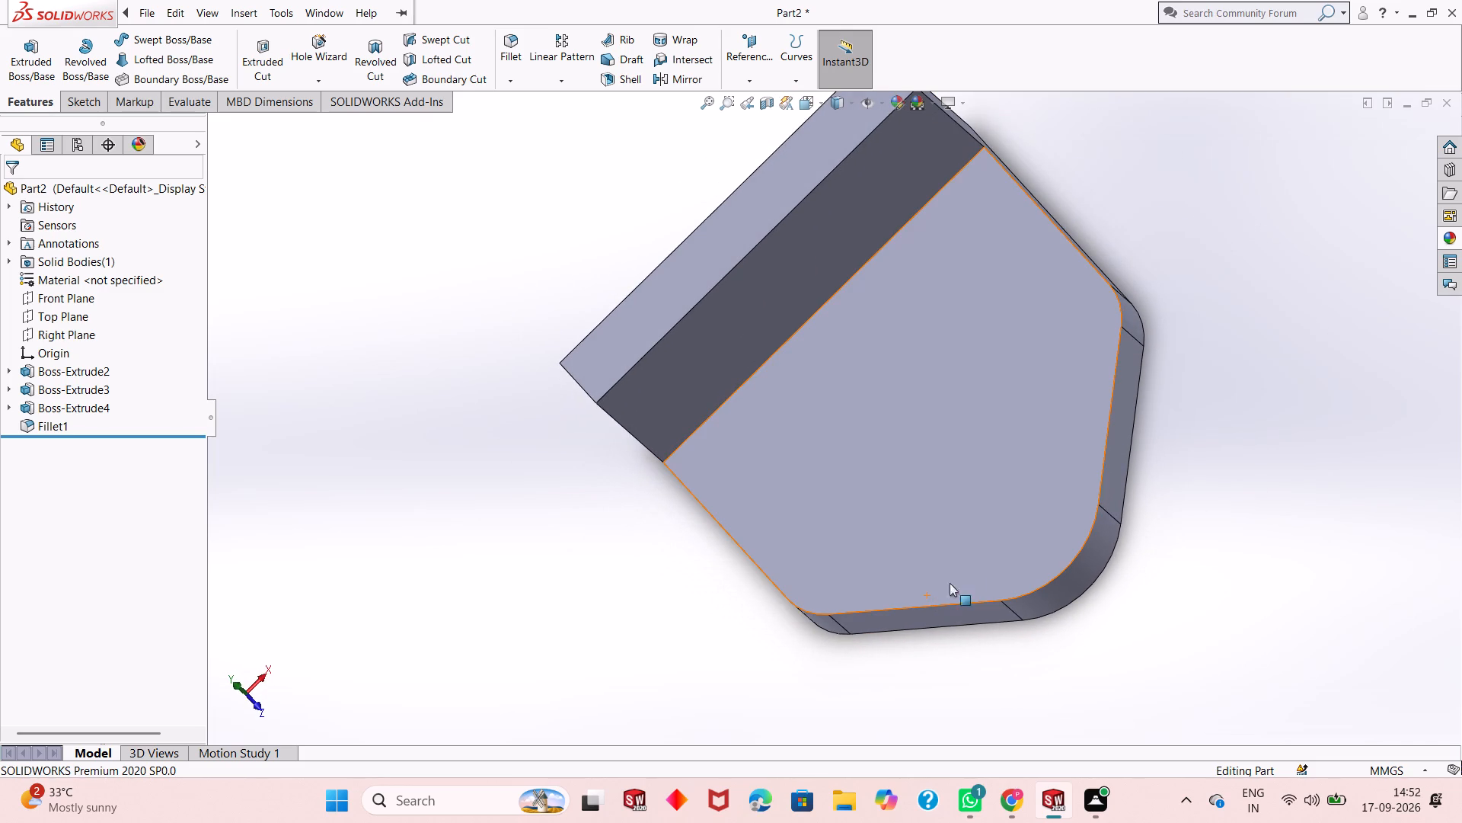
{"action": "middle_click_drag", "start_coordinate": [1018, 560], "coordinate": [1046, 497]}
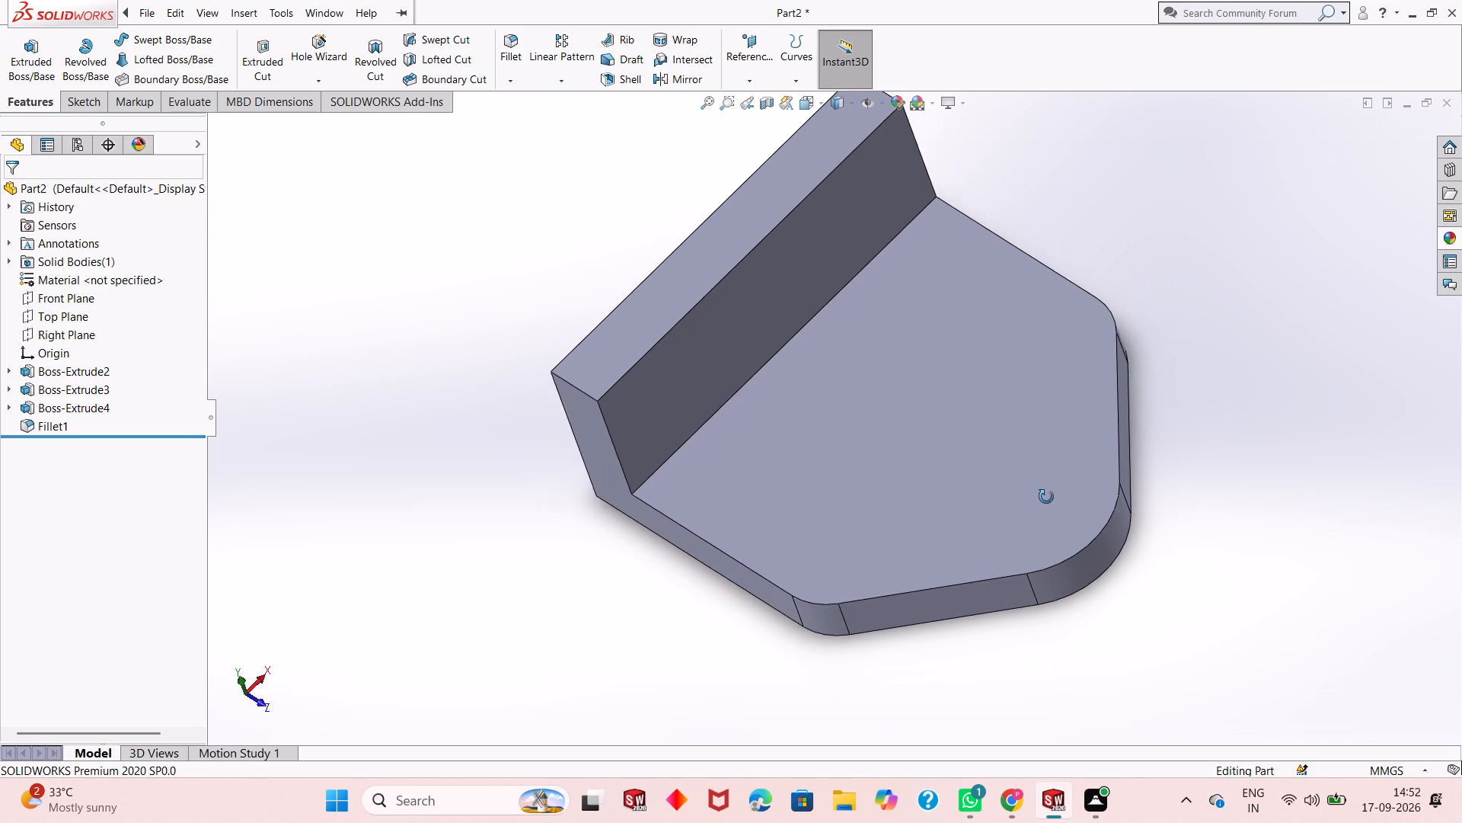
{"action": "middle_click_drag", "start_coordinate": [1046, 497], "coordinate": [1047, 544]}
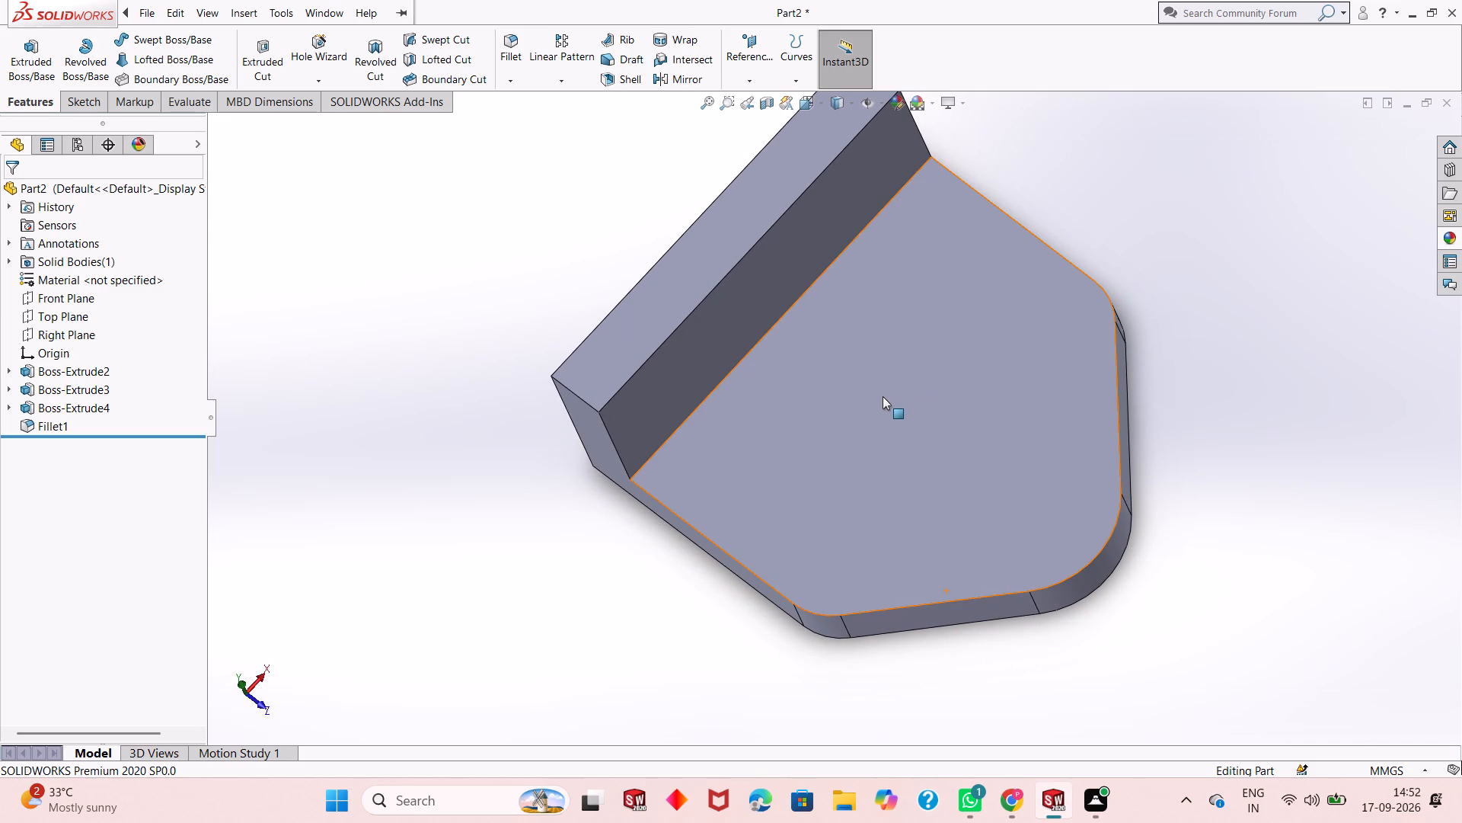
{"action": "middle_click_drag", "start_coordinate": [944, 442], "coordinate": [913, 322]}
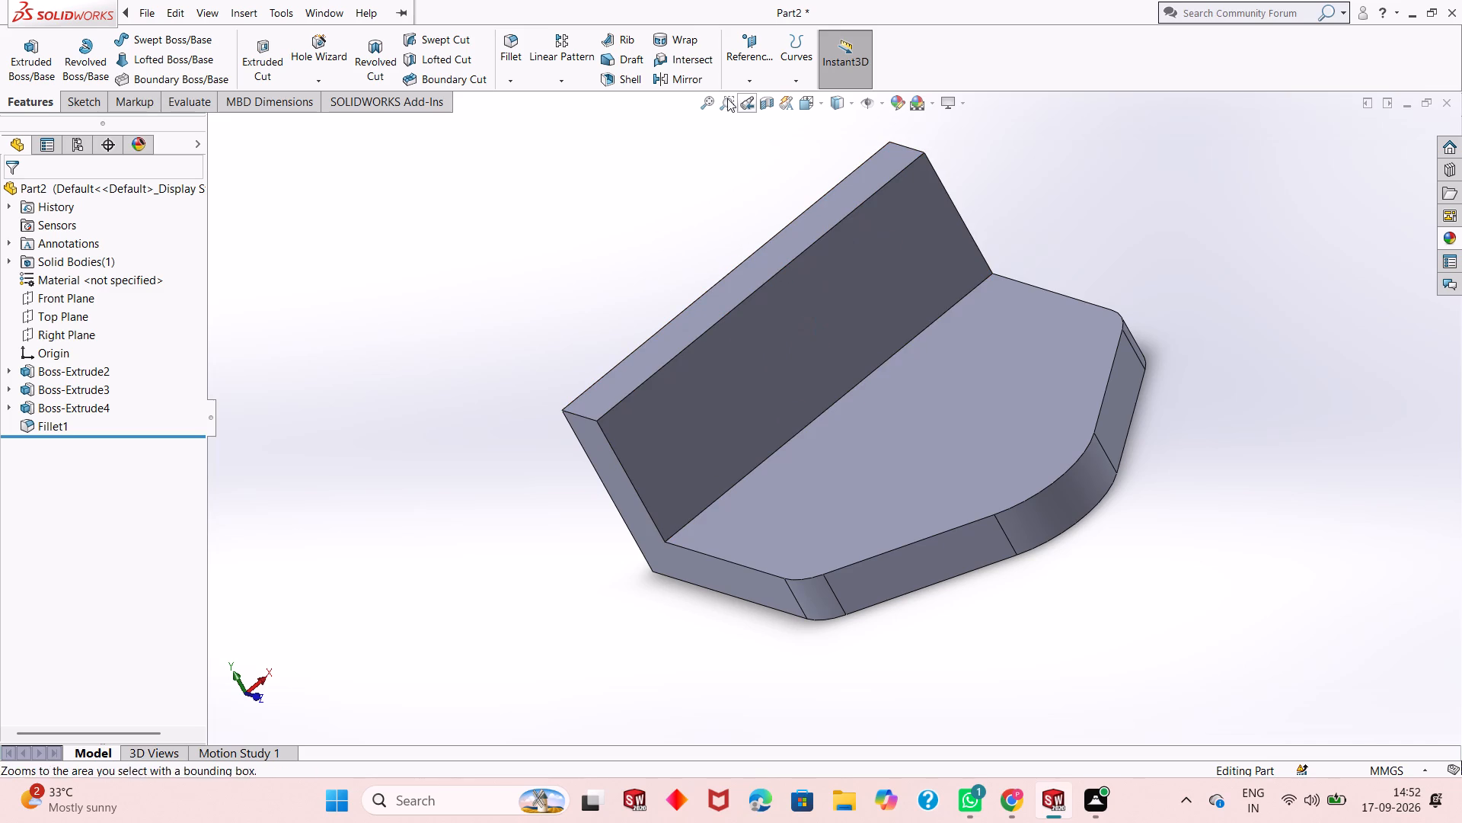
Create a reference plane parallel to the Right Plane at a 0 mm offset, through the middle of the bracket.
{"action": "left_click", "coordinate": [749, 69]}
{"action": "left_click", "coordinate": [770, 98]}
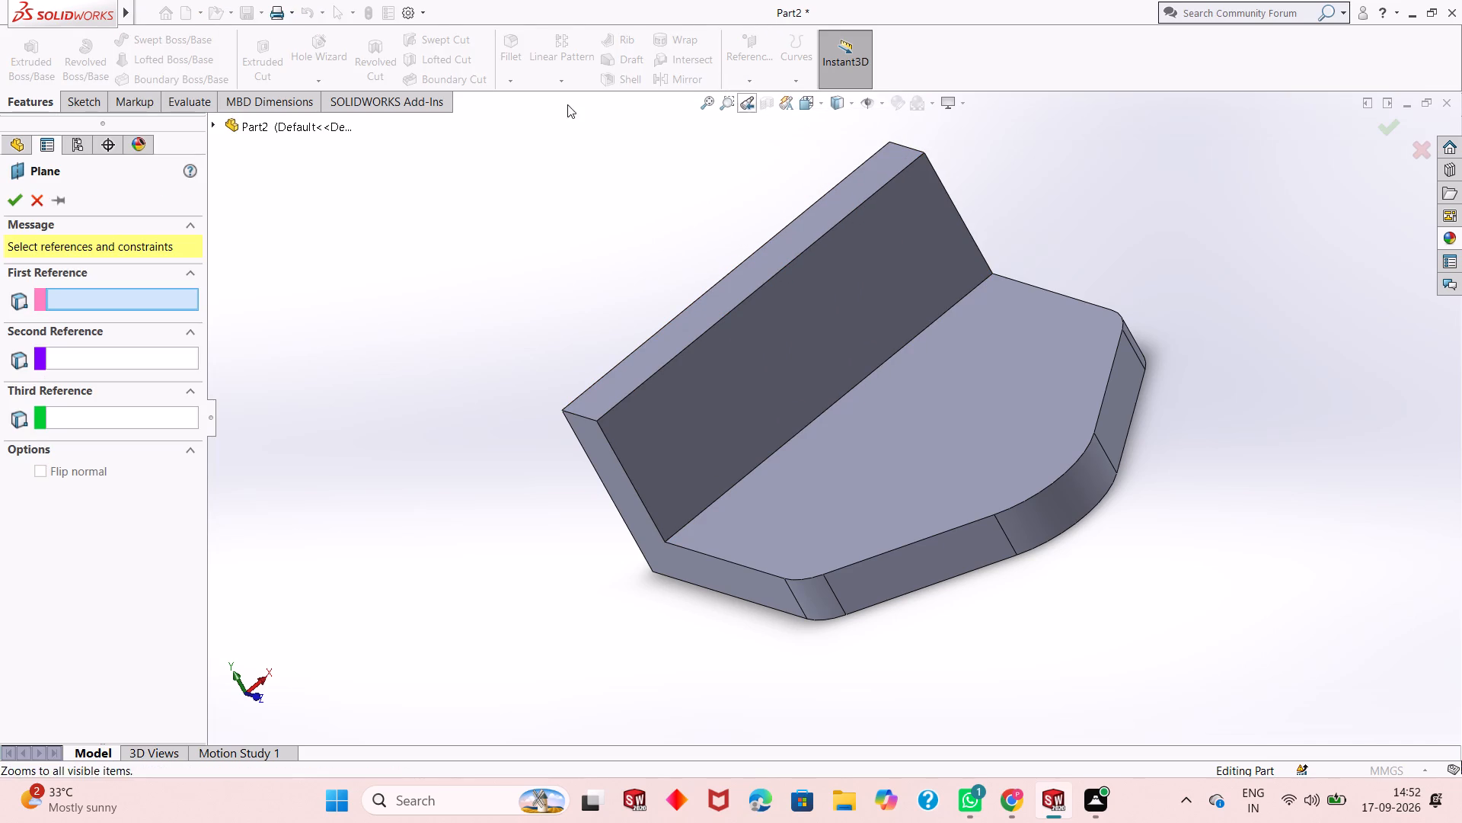
{"action": "left_click", "coordinate": [263, 130]}
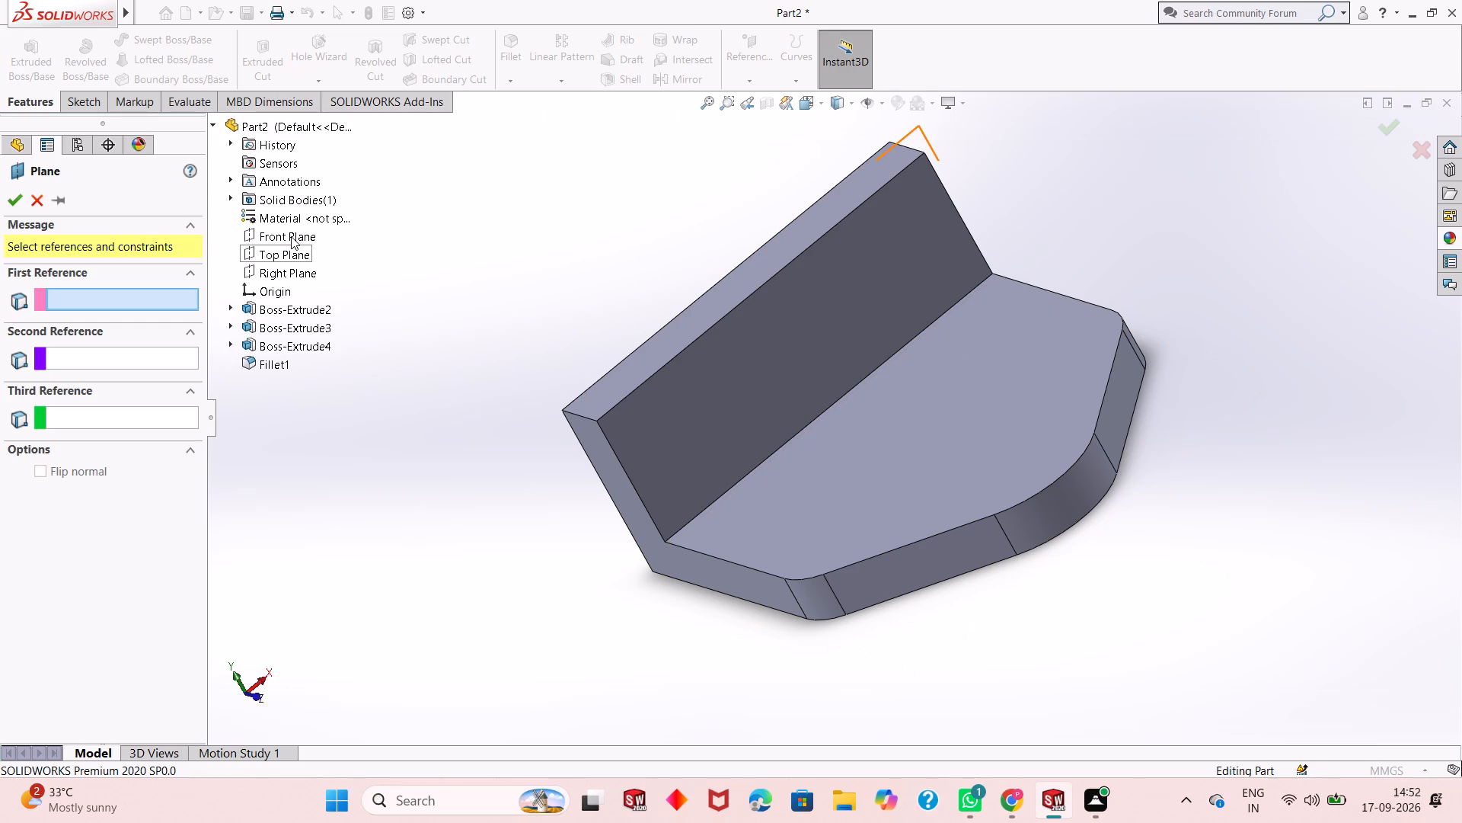
{"action": "left_click", "coordinate": [294, 268]}
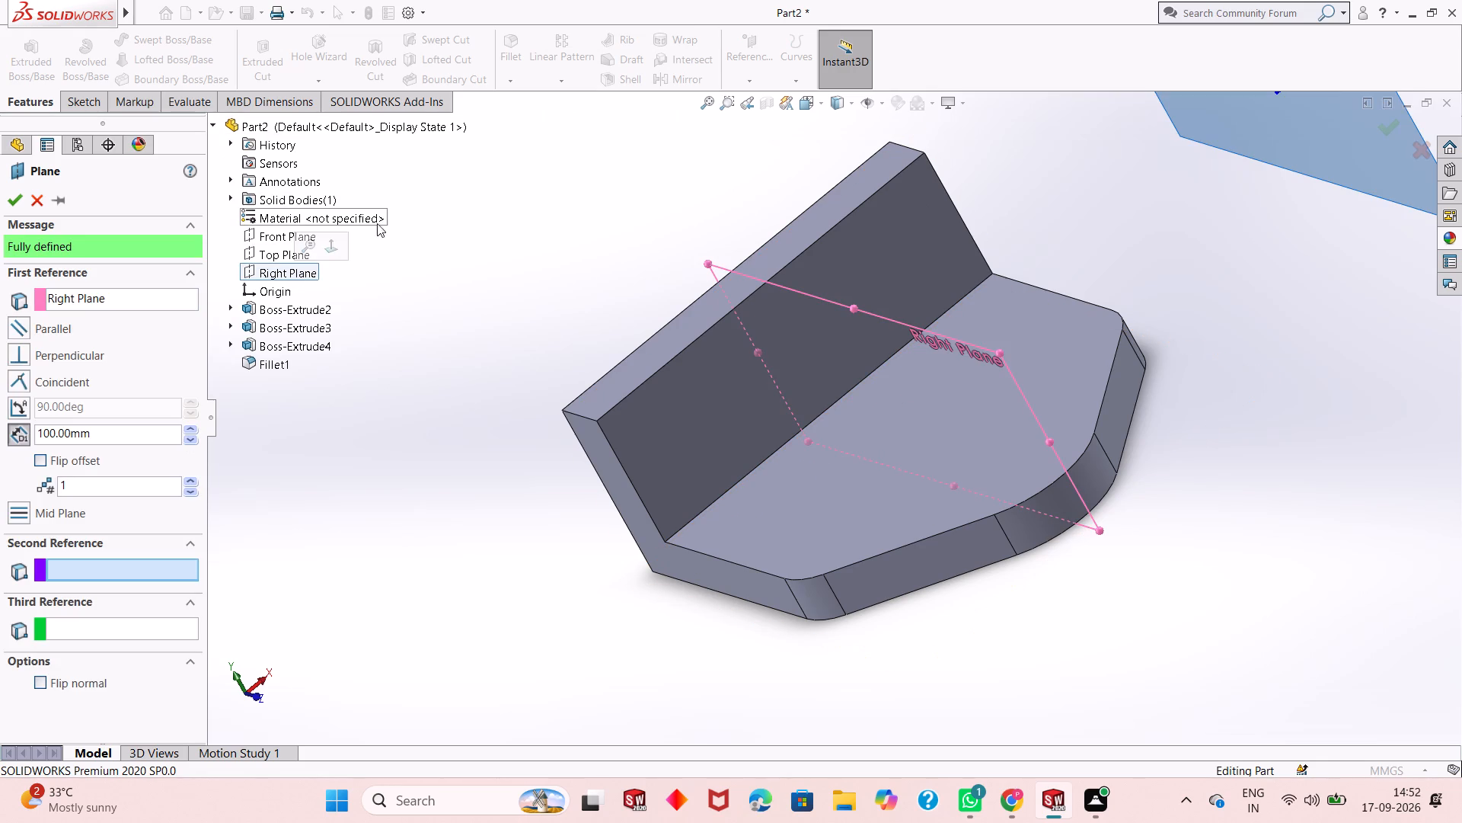
{"action": "double_click", "coordinate": [113, 437]}
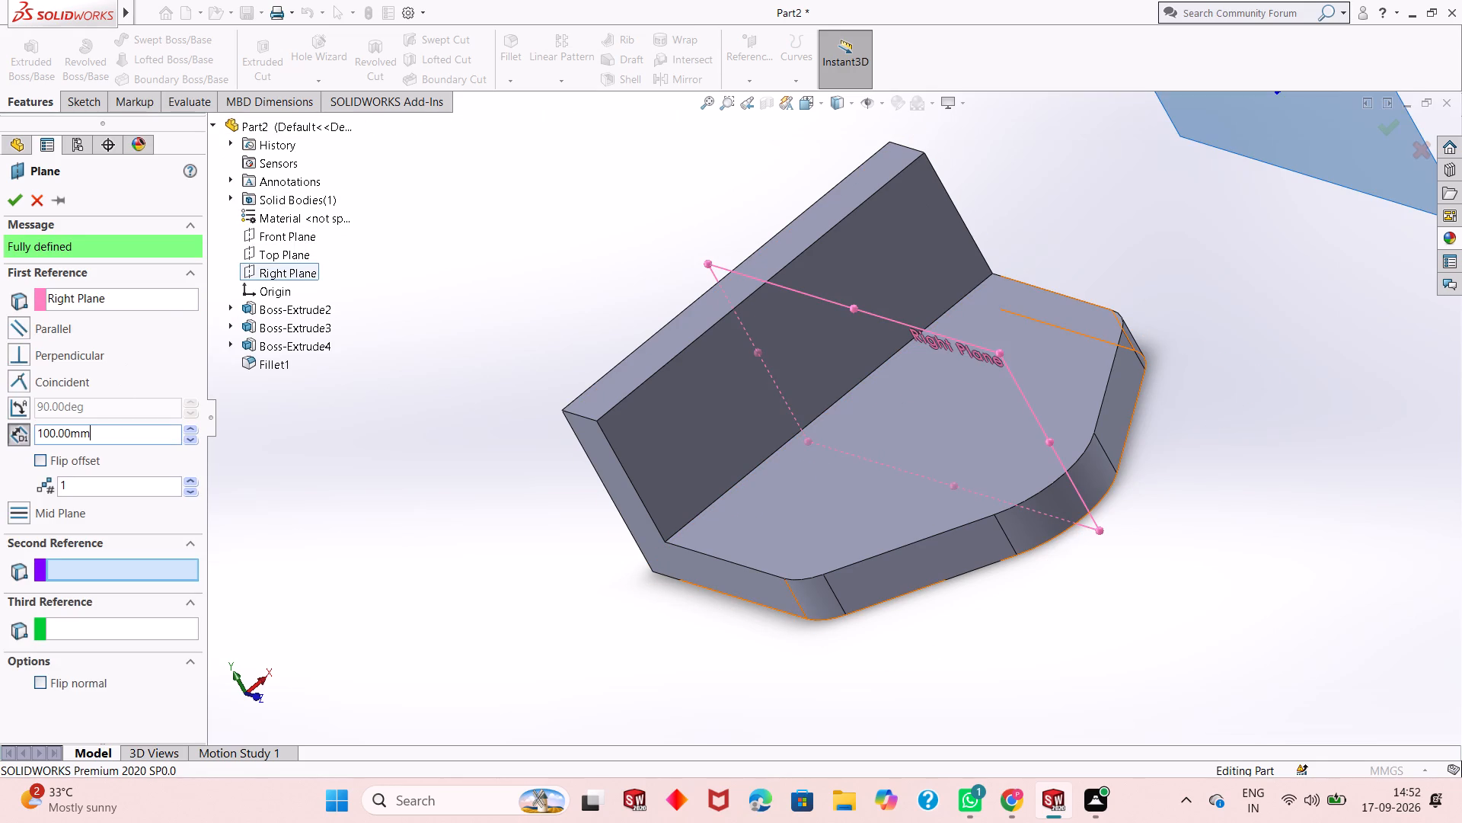
{"action": "key", "text": "0"}
{"action": "key", "text": "Return"}
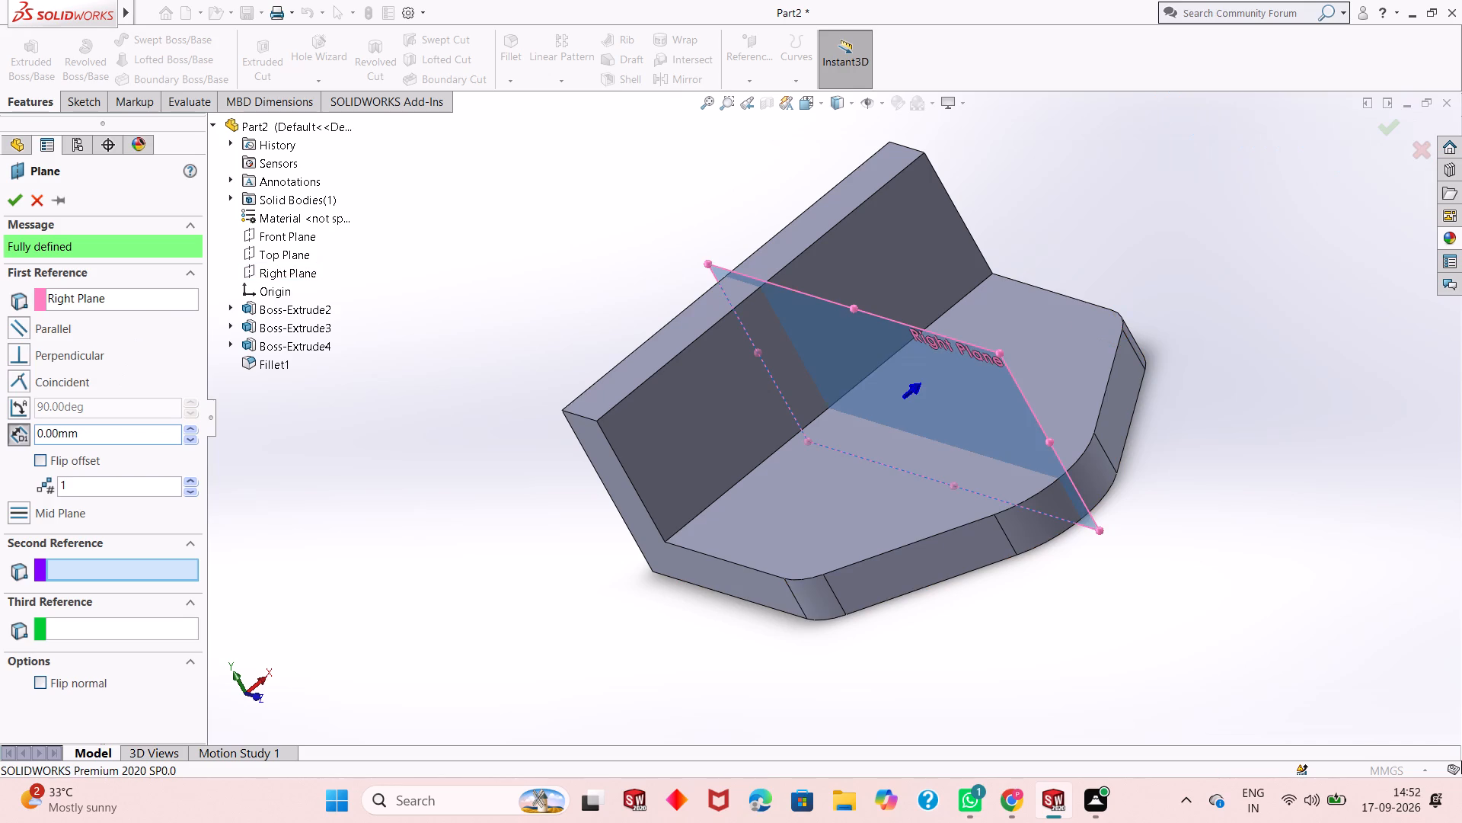
{"action": "scroll", "coordinate": [541, 640], "scroll_direction": "up", "scroll_amount": 1}
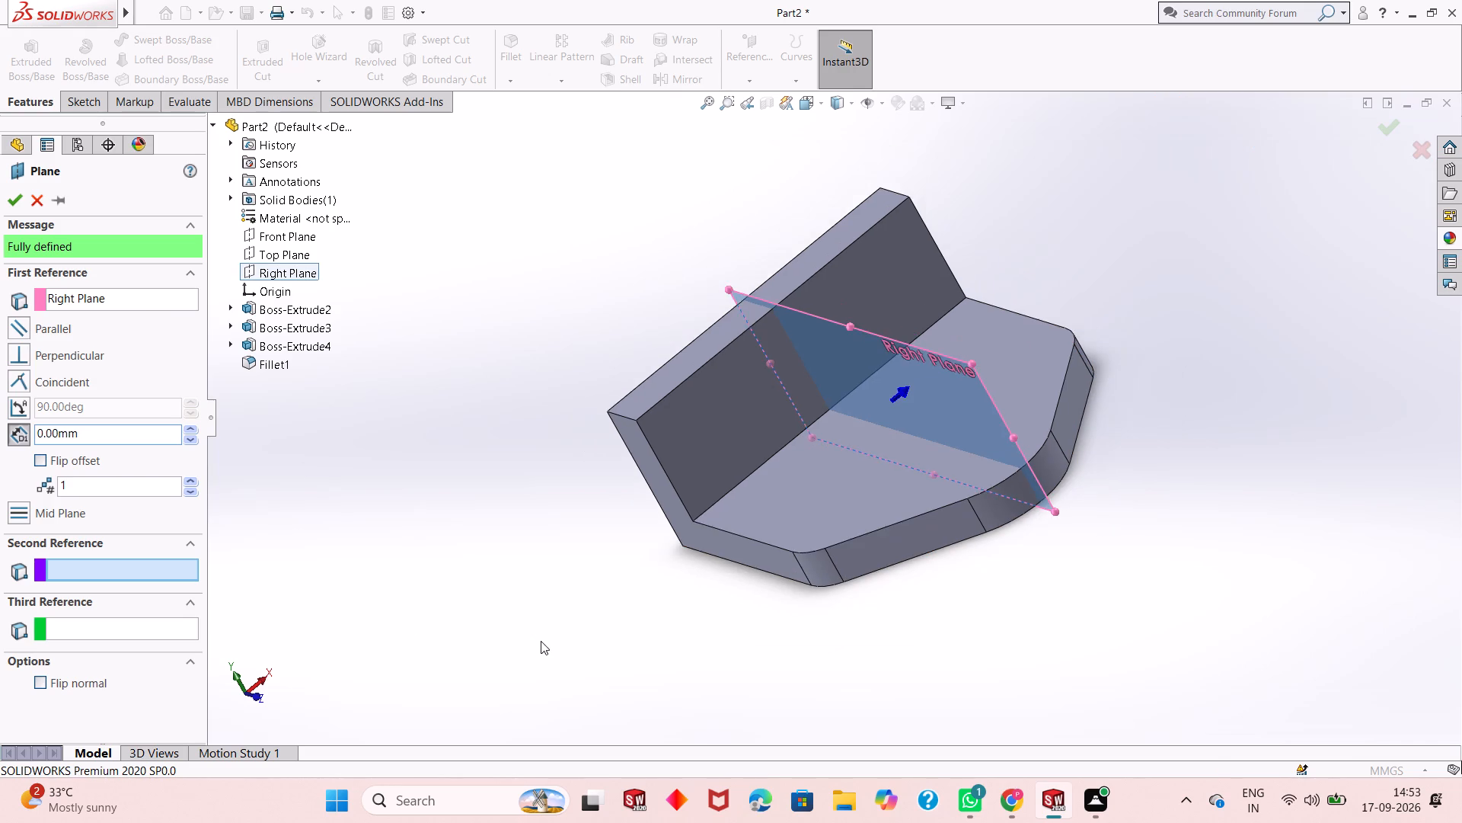
{"action": "middle_click_drag", "start_coordinate": [541, 642], "coordinate": [464, 594]}
{"action": "middle_click_drag", "start_coordinate": [465, 632], "coordinate": [494, 716]}
{"action": "middle_click_drag", "start_coordinate": [496, 584], "coordinate": [545, 530]}
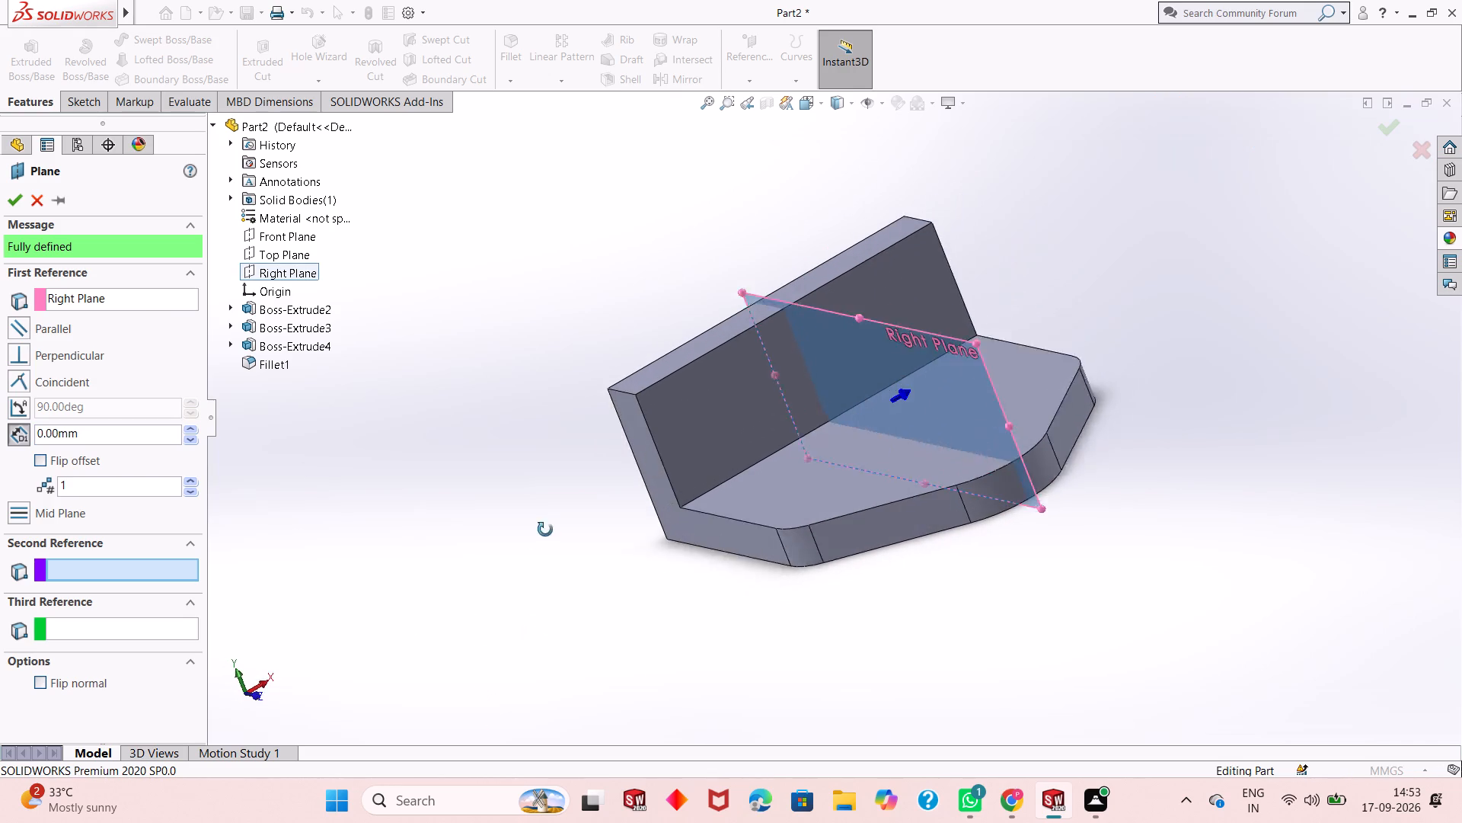
{"action": "middle_click_drag", "start_coordinate": [545, 530], "coordinate": [583, 512]}
{"action": "scroll", "coordinate": [832, 463], "scroll_direction": "down", "scroll_amount": 2}
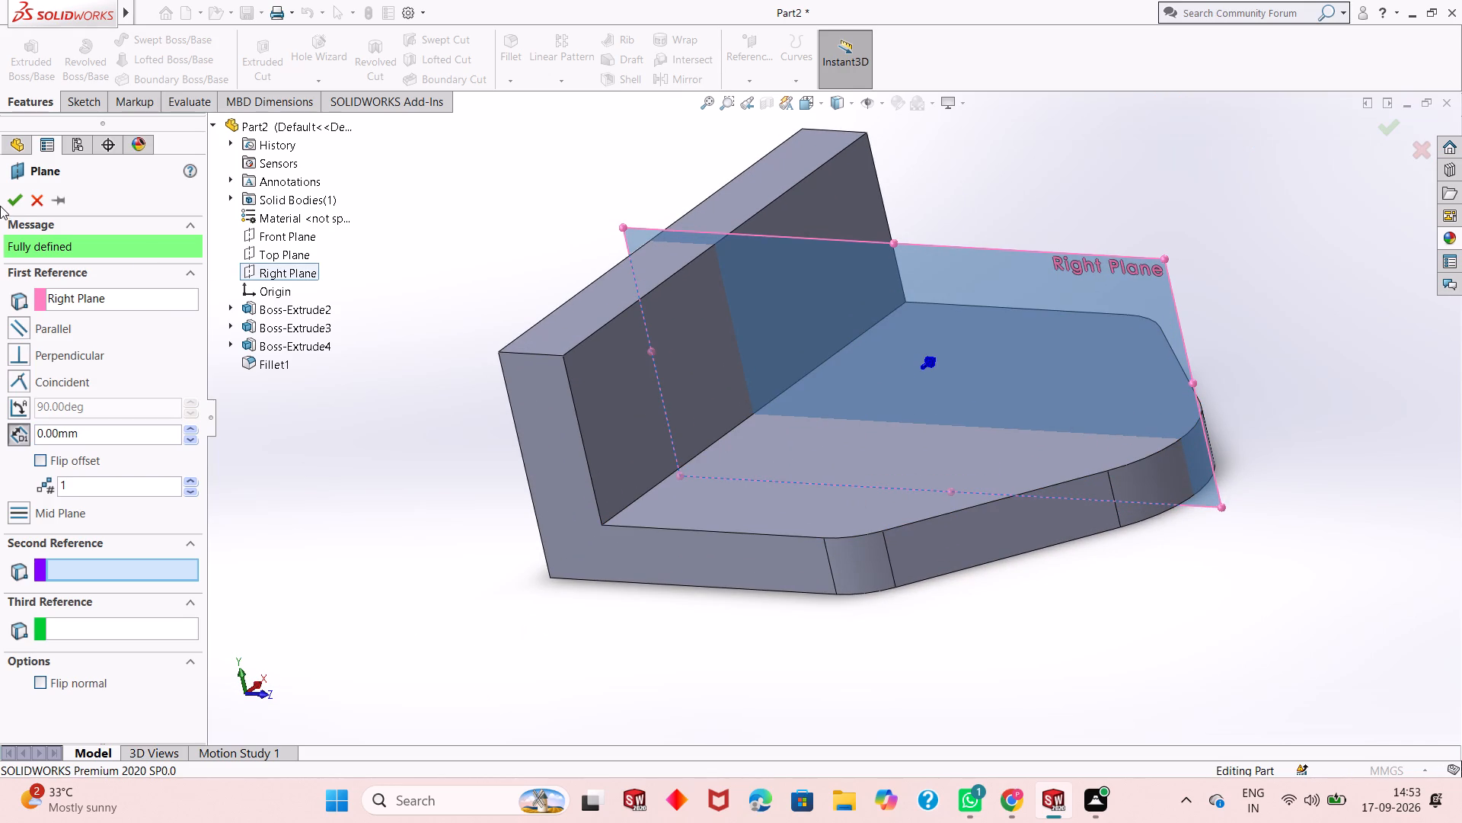
{"action": "left_click", "coordinate": [10, 201]}
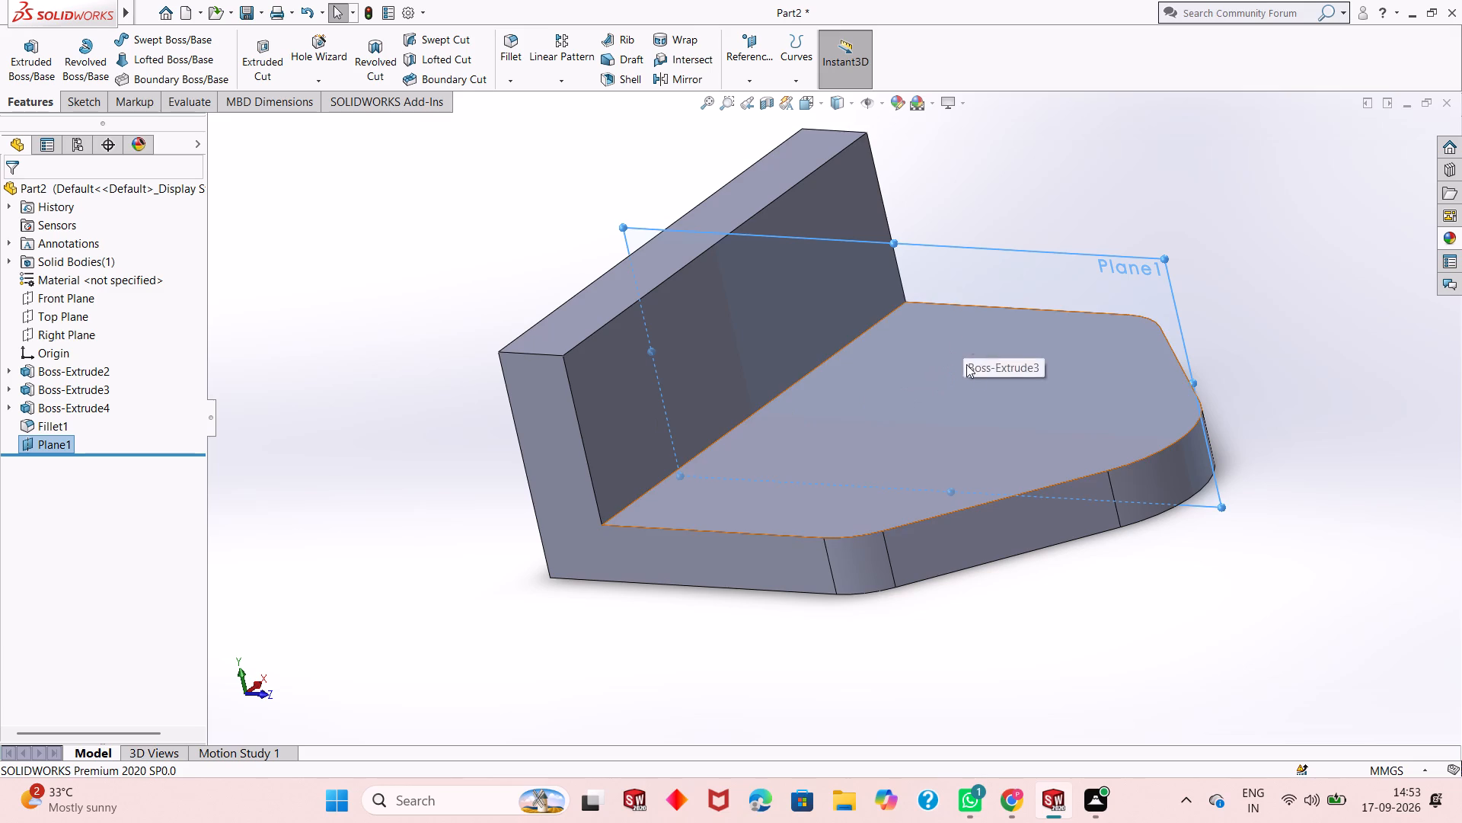
{"action": "middle_click_drag", "start_coordinate": [961, 370], "coordinate": [1007, 292]}
{"action": "scroll", "coordinate": [1007, 291], "scroll_direction": "up", "scroll_amount": 1}
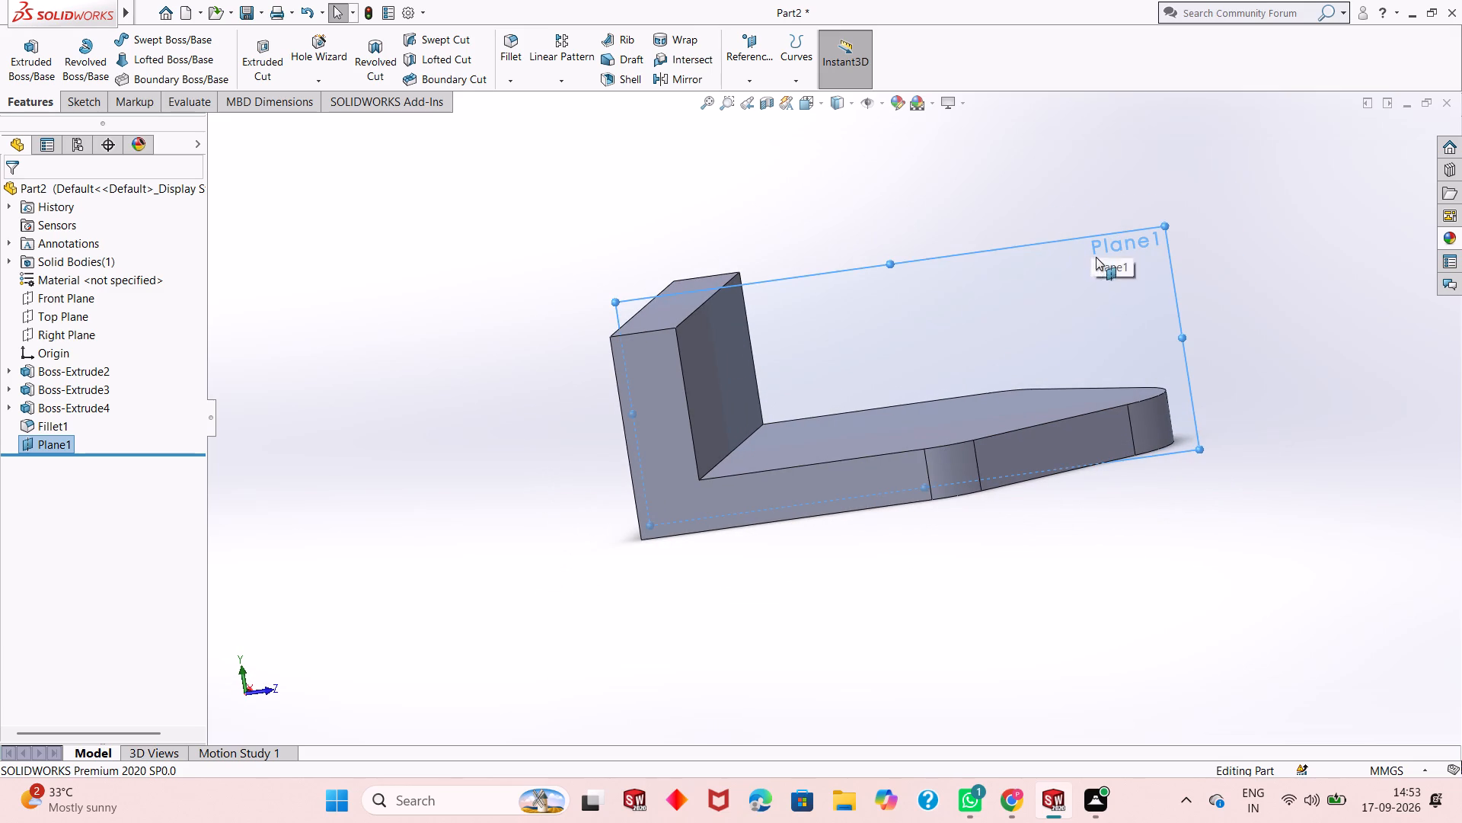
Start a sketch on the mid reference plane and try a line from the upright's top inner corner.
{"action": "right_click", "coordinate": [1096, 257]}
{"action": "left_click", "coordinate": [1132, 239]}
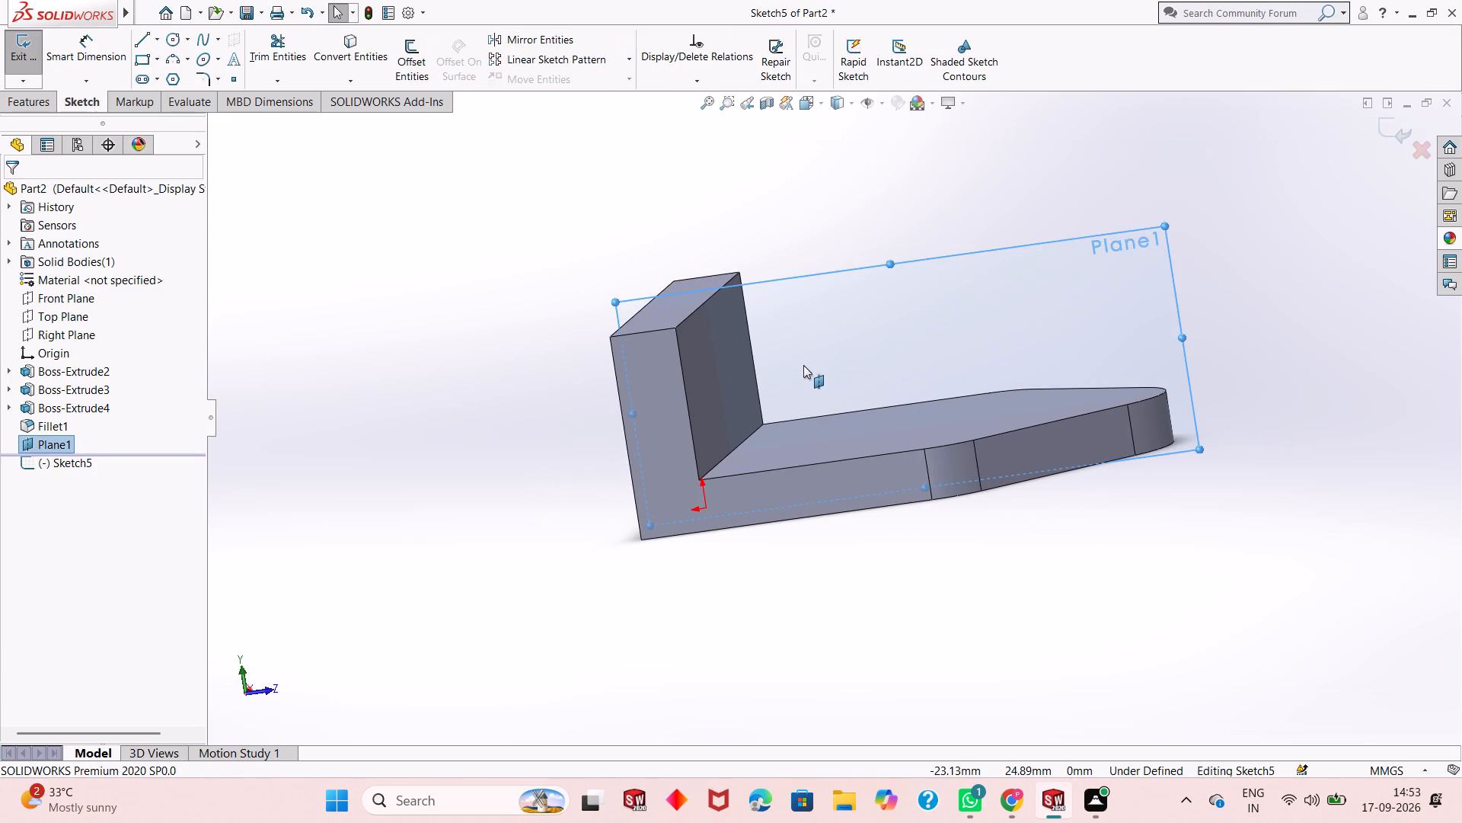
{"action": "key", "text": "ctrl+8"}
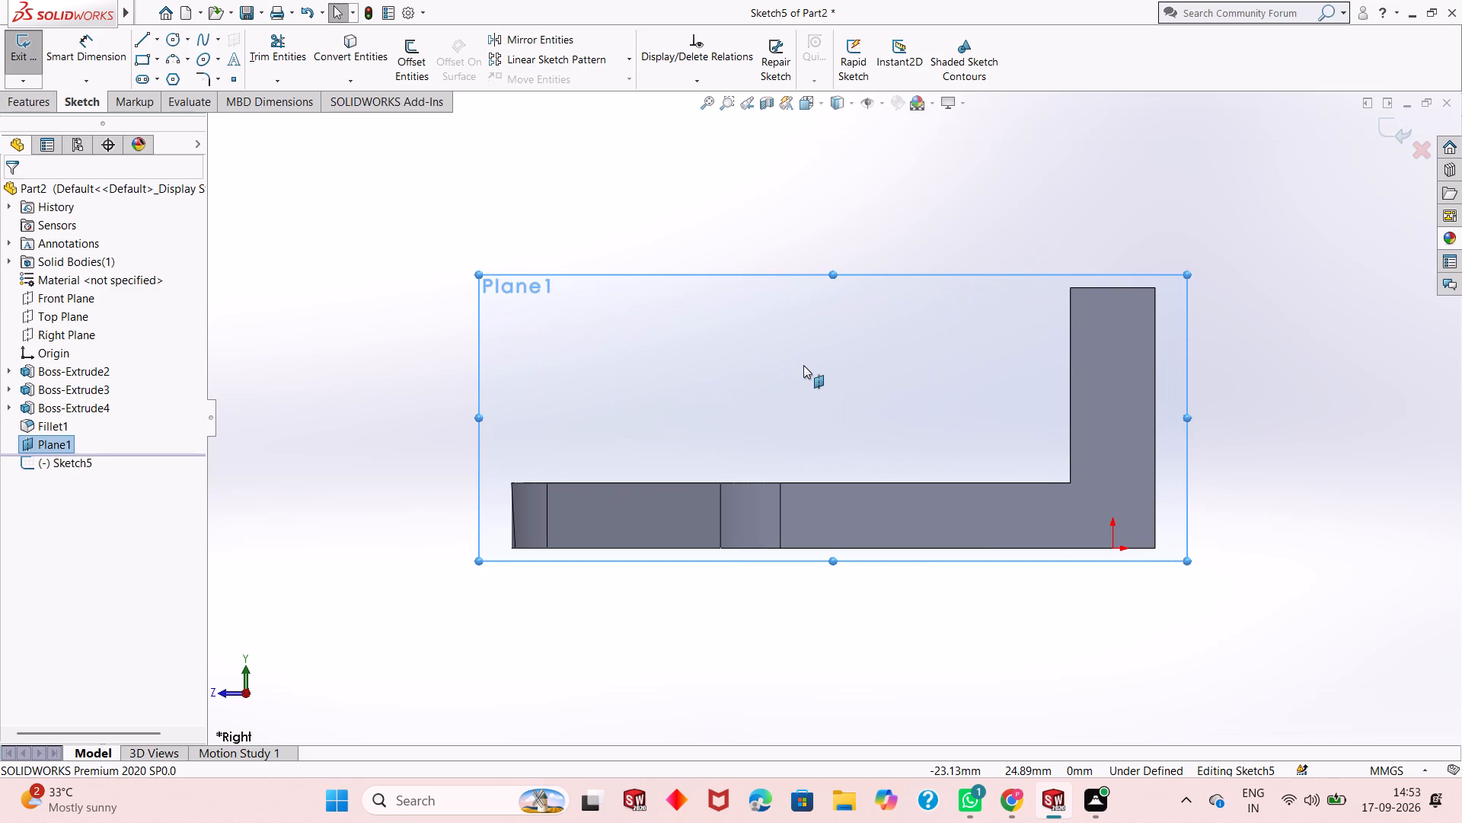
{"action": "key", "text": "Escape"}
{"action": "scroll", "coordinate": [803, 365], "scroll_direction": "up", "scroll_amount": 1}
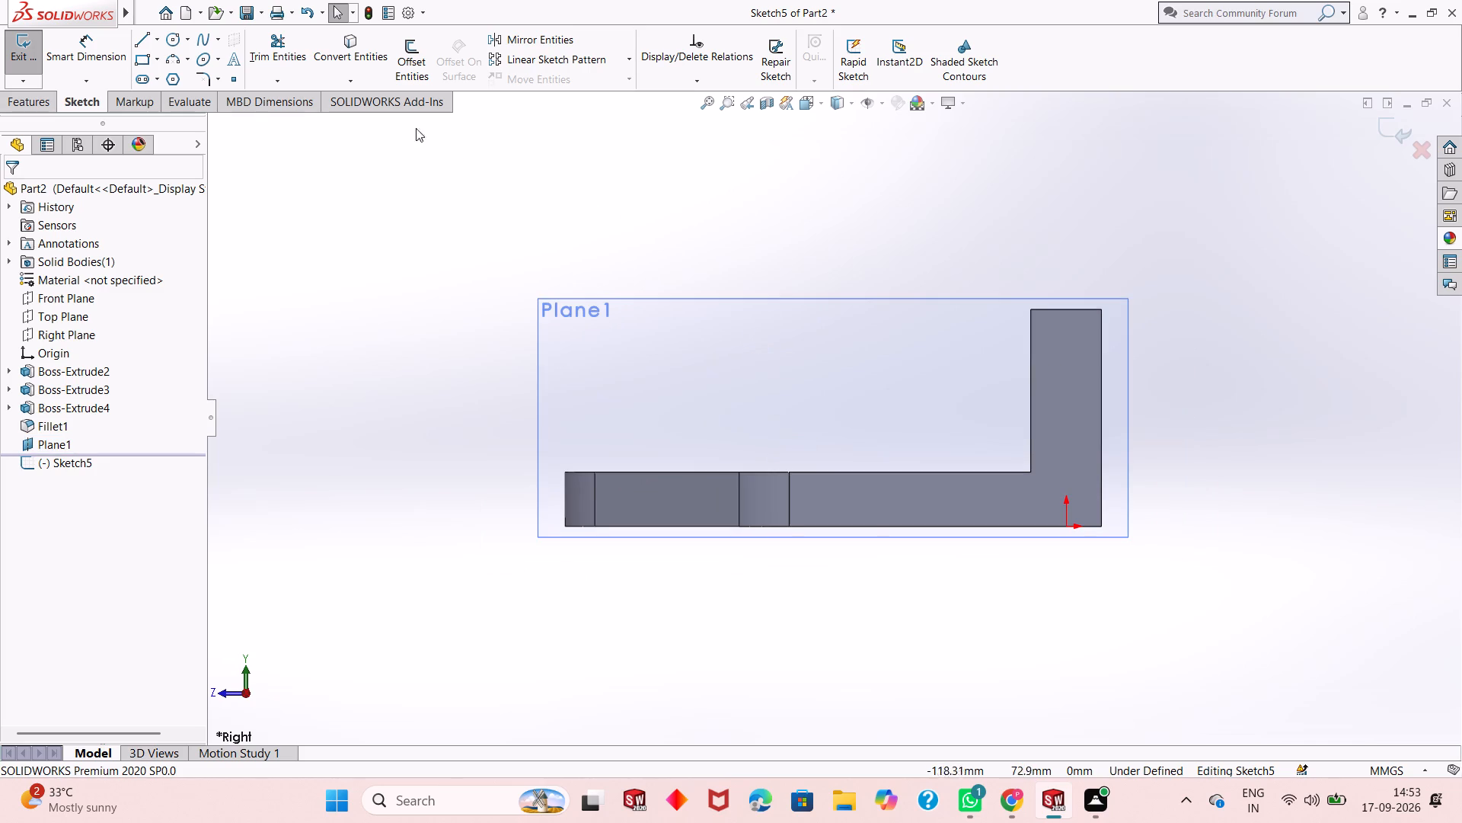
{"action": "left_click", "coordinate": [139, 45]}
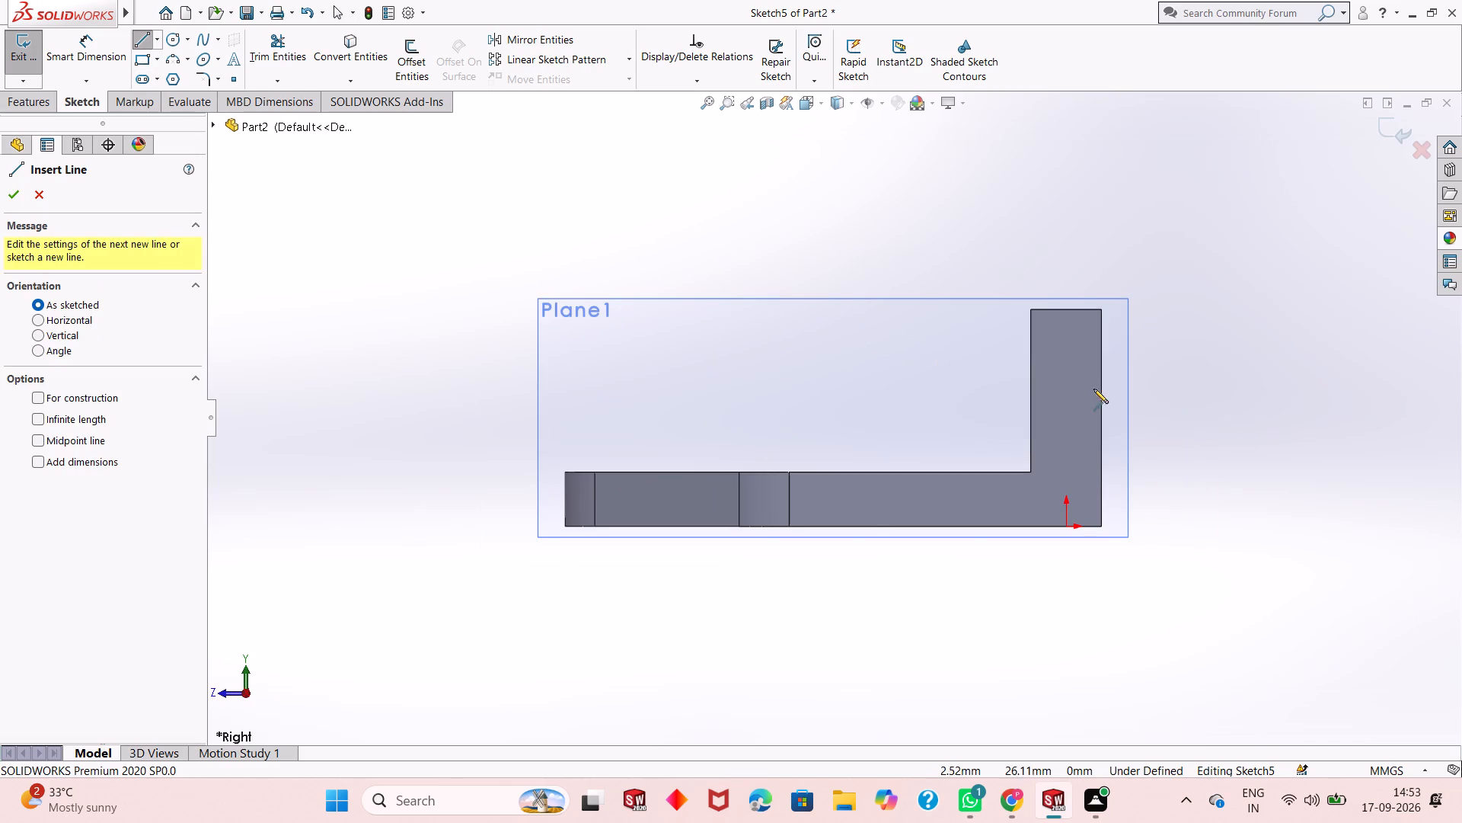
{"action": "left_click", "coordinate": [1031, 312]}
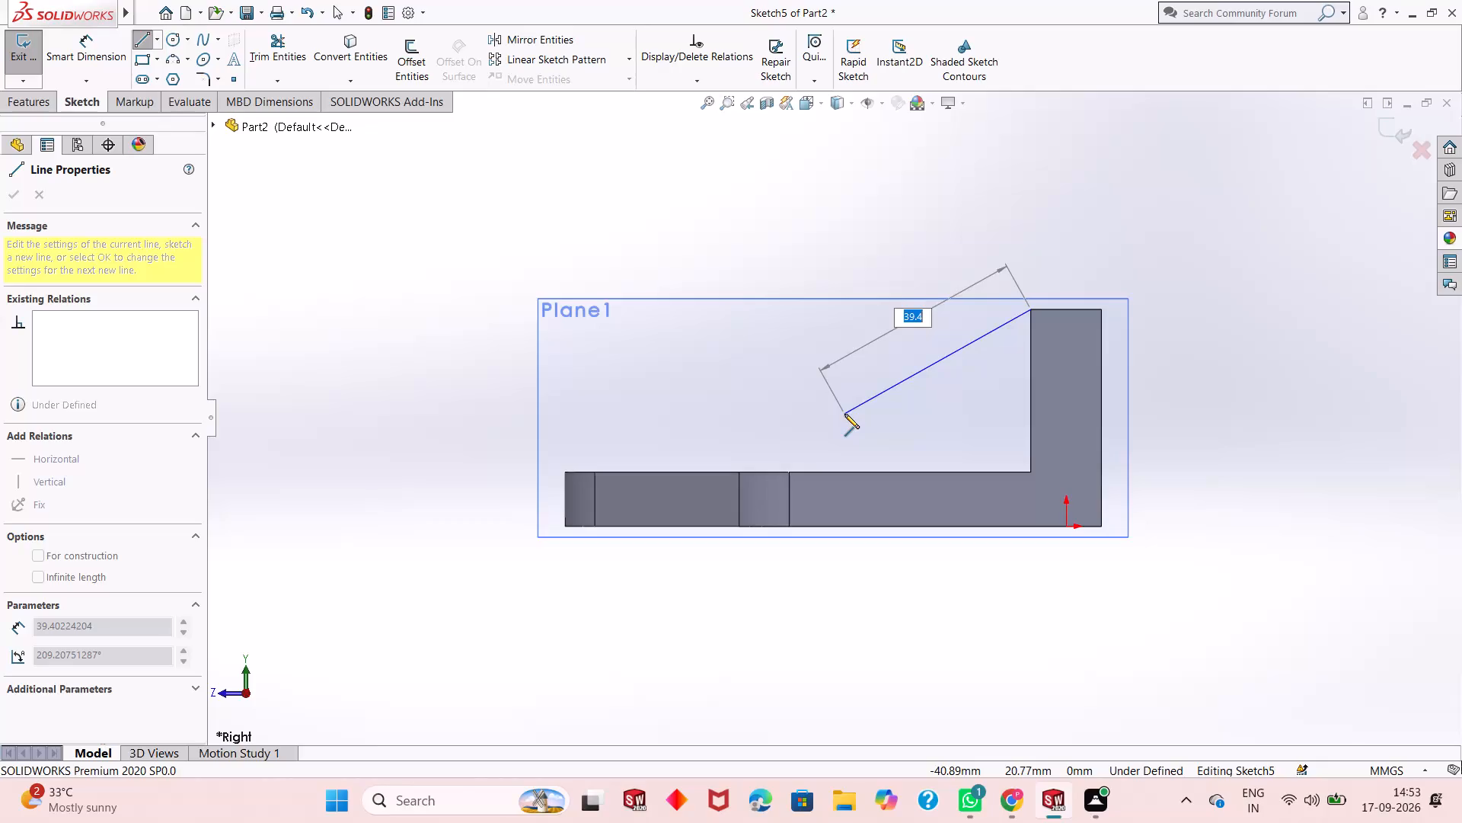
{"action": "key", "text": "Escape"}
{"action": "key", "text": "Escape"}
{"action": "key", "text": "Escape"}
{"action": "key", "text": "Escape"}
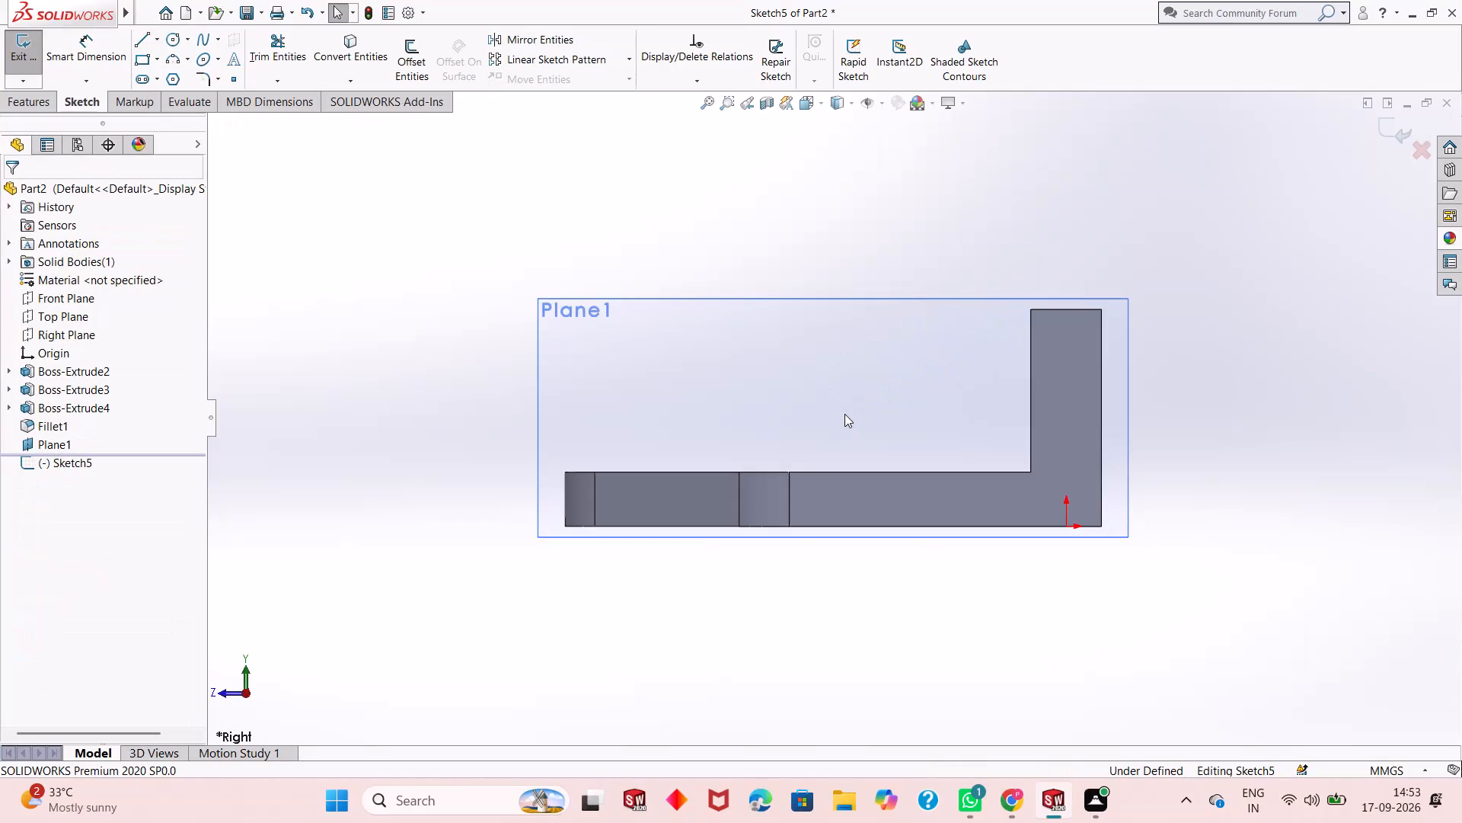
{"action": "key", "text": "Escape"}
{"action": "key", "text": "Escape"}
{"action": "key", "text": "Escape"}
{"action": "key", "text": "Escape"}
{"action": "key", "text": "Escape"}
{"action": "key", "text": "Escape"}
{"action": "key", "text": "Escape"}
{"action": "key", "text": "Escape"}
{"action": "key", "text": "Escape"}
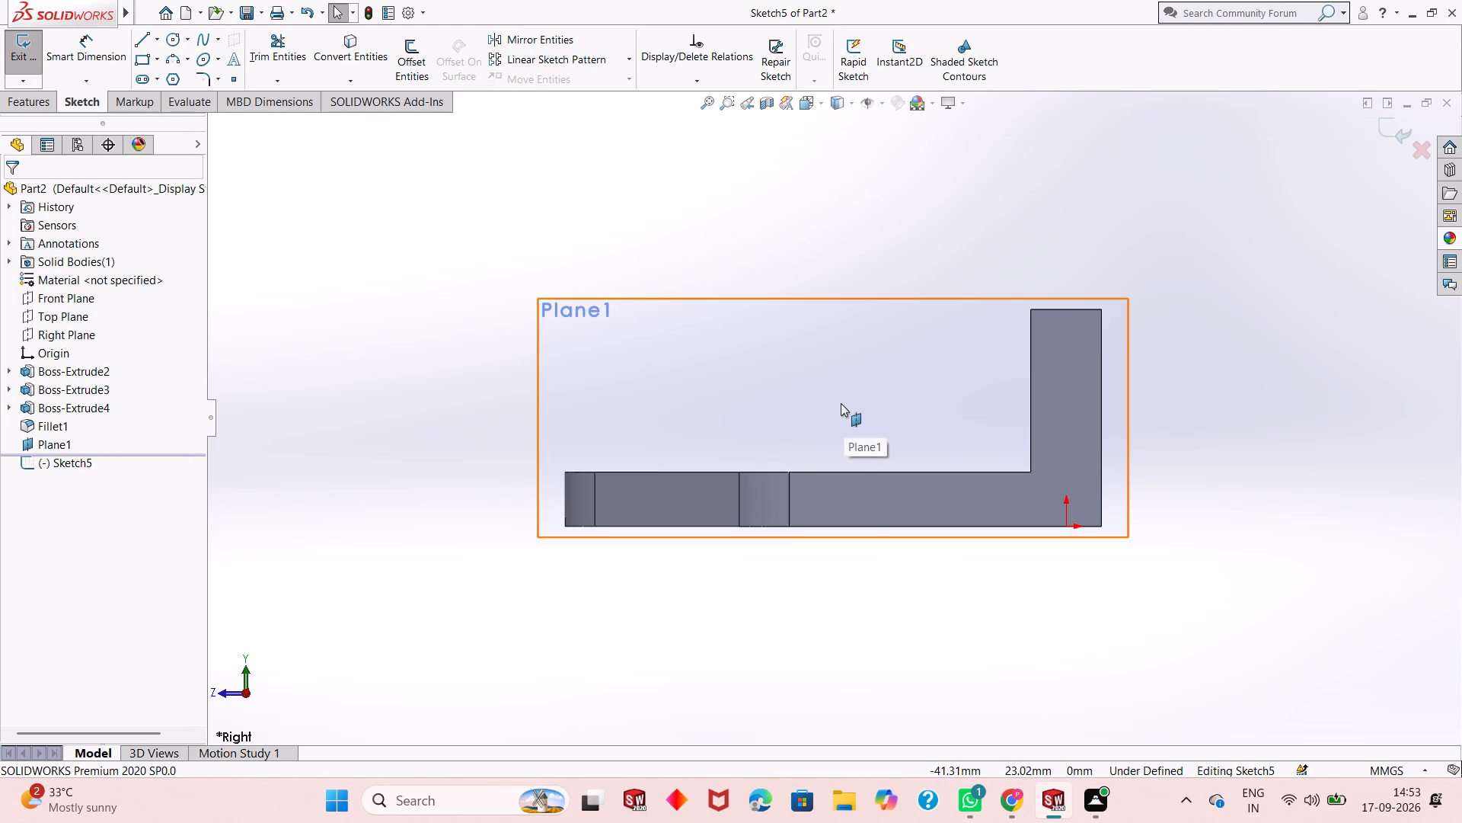
Undo the sketch on the mid plane and the creation of the reference plane itself.
{"action": "middle_click_drag", "start_coordinate": [840, 406], "coordinate": [973, 360]}
{"action": "scroll", "coordinate": [973, 360], "scroll_direction": "up", "scroll_amount": 1}
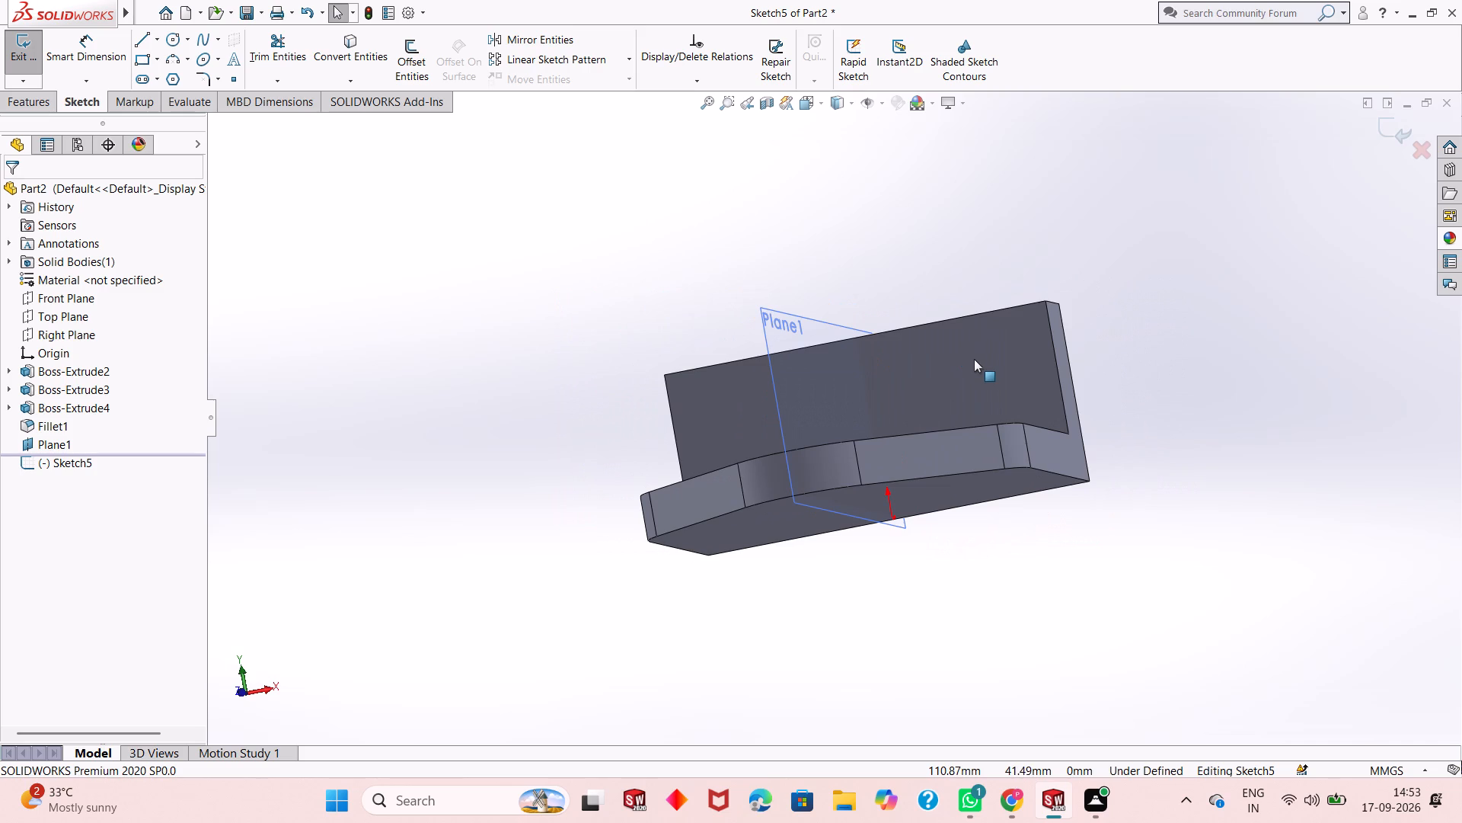
{"action": "key", "text": "ctrl+z"}
{"action": "key", "text": "ctrl+z"}
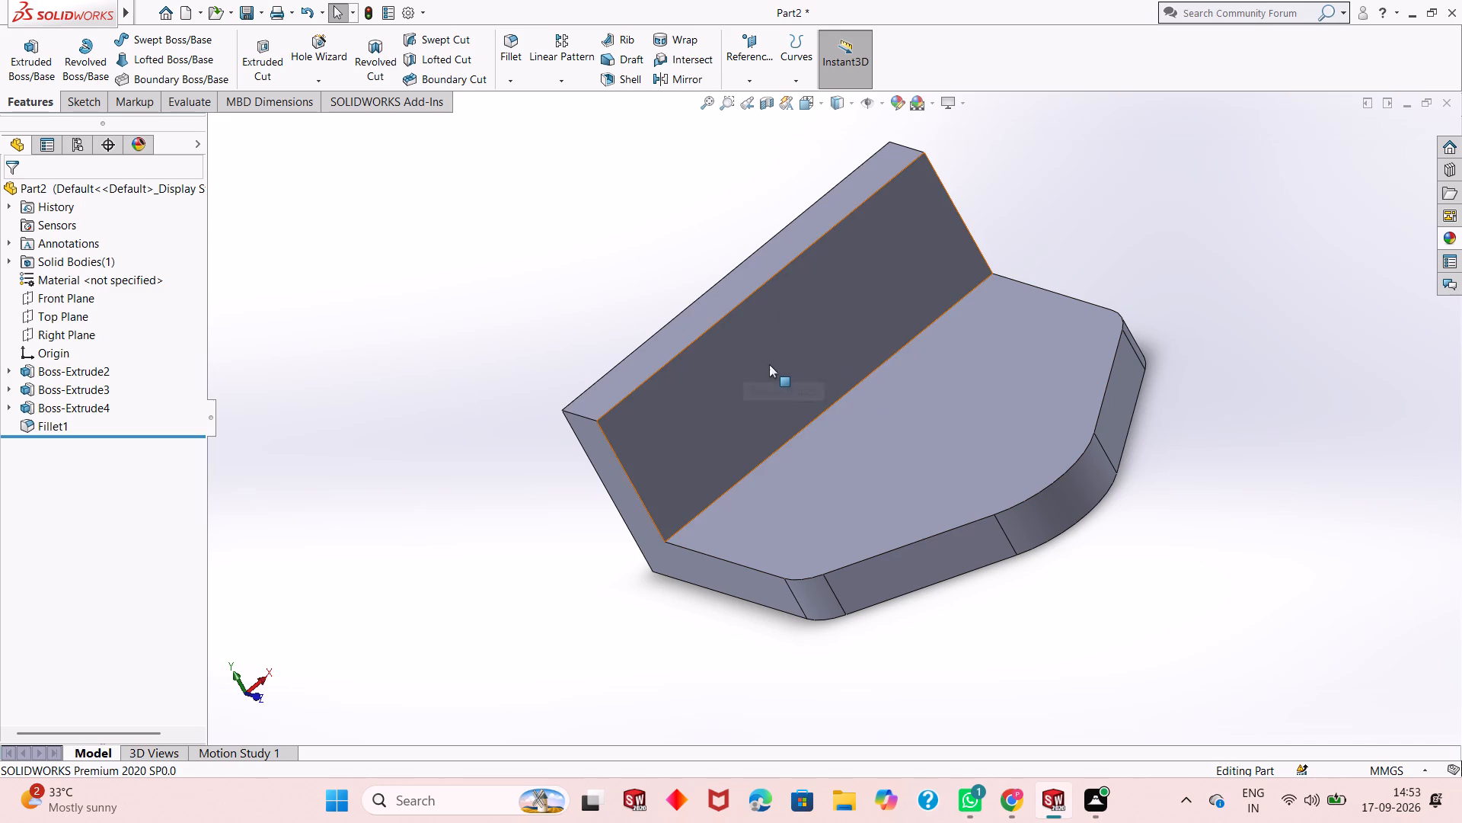
Start a sketch on the upright's inner face above the base, viewed straight on.
{"action": "left_click", "coordinate": [812, 343]}
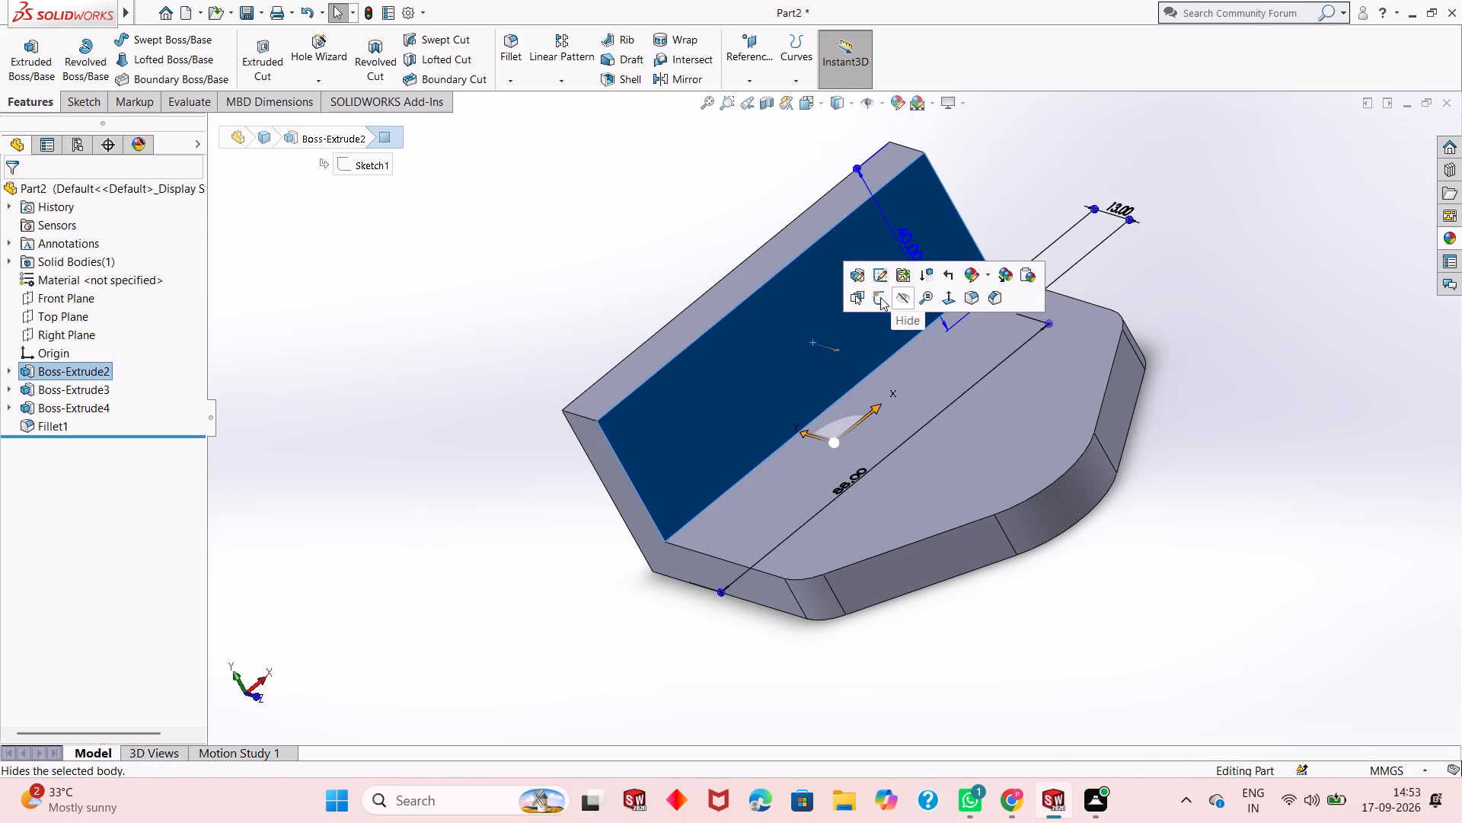
{"action": "left_click", "coordinate": [873, 297]}
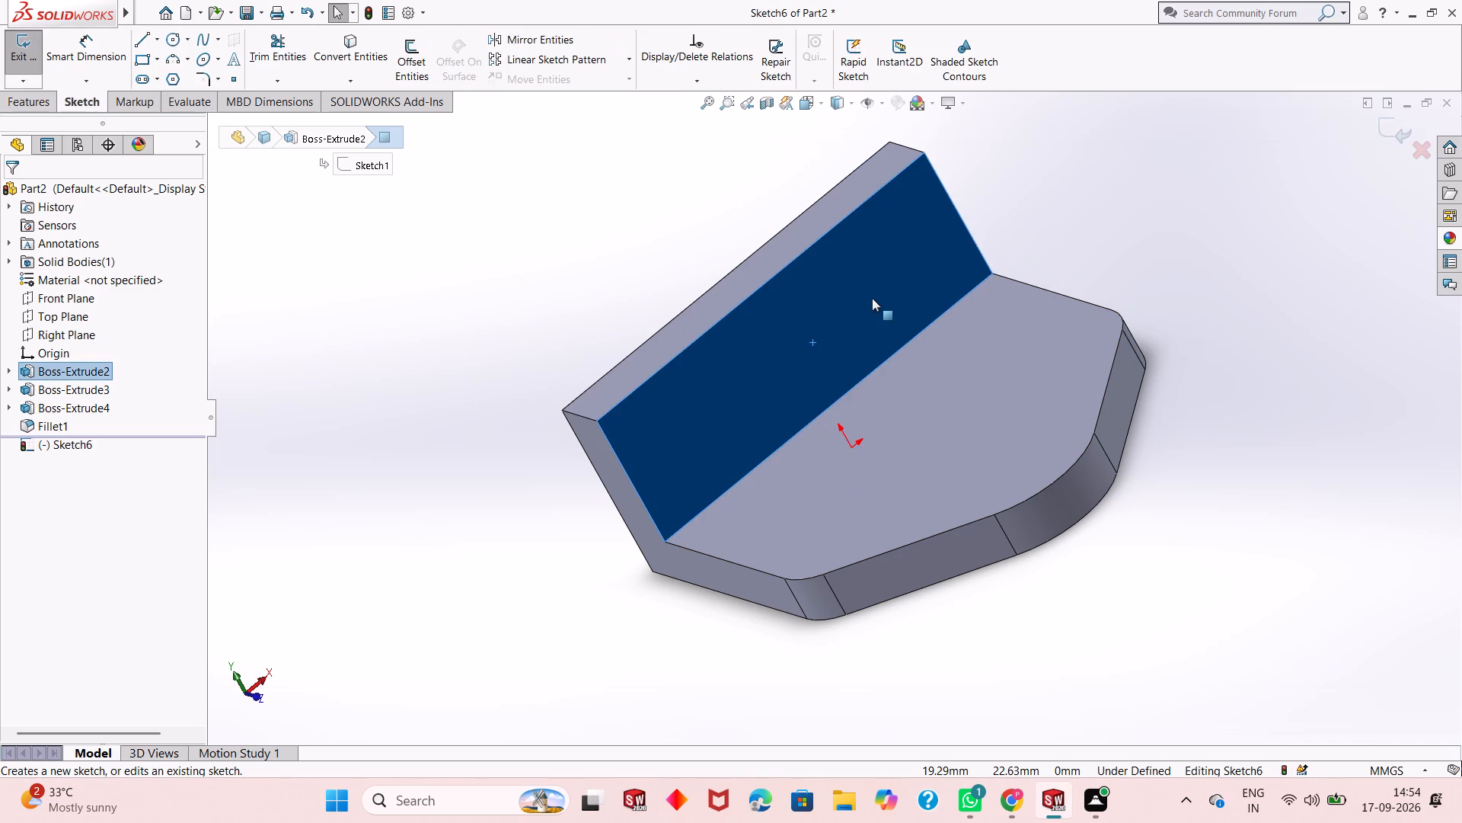
{"action": "key", "text": "ctrl+8"}
{"action": "key", "text": "Escape"}
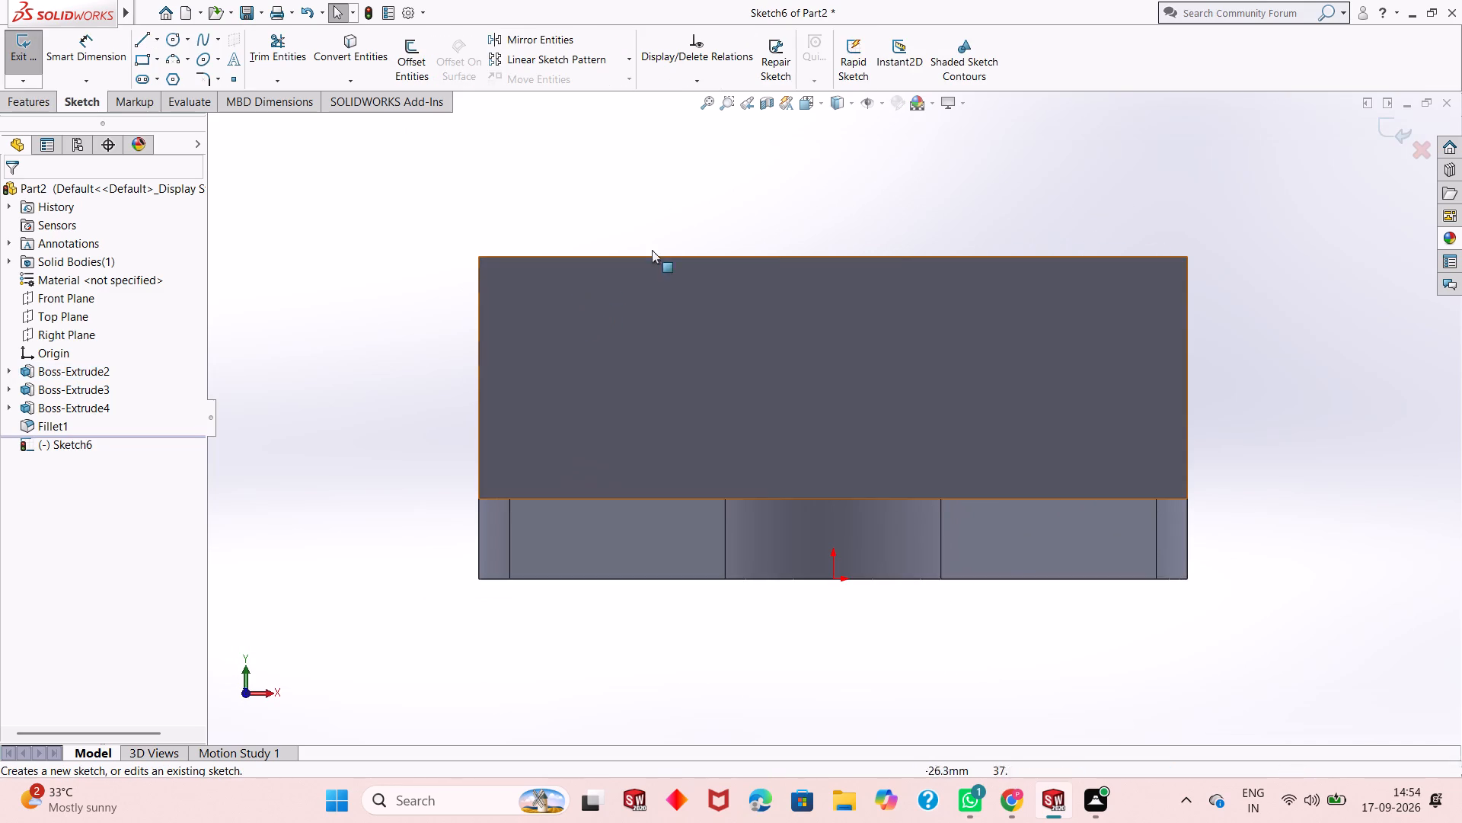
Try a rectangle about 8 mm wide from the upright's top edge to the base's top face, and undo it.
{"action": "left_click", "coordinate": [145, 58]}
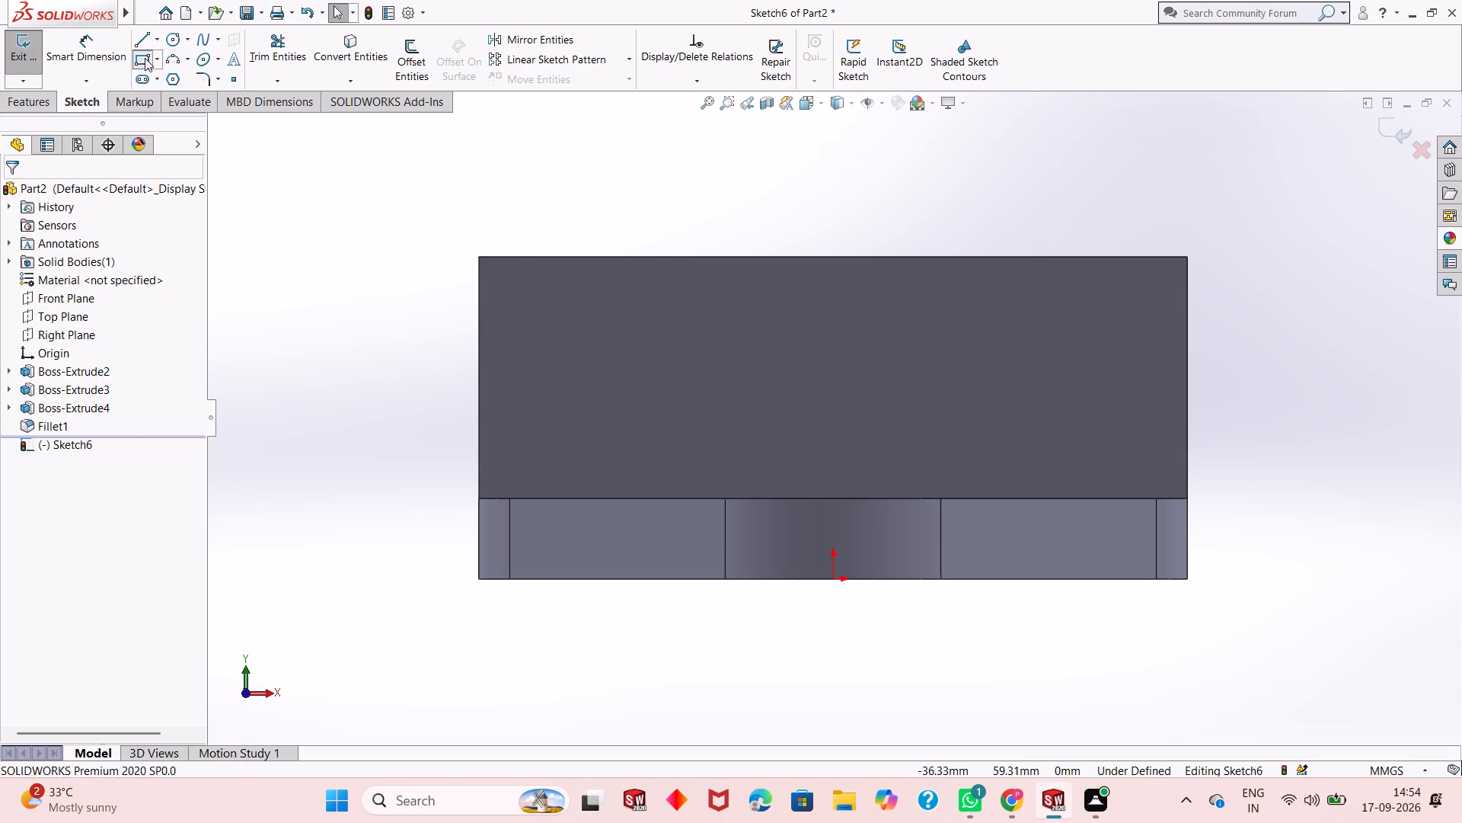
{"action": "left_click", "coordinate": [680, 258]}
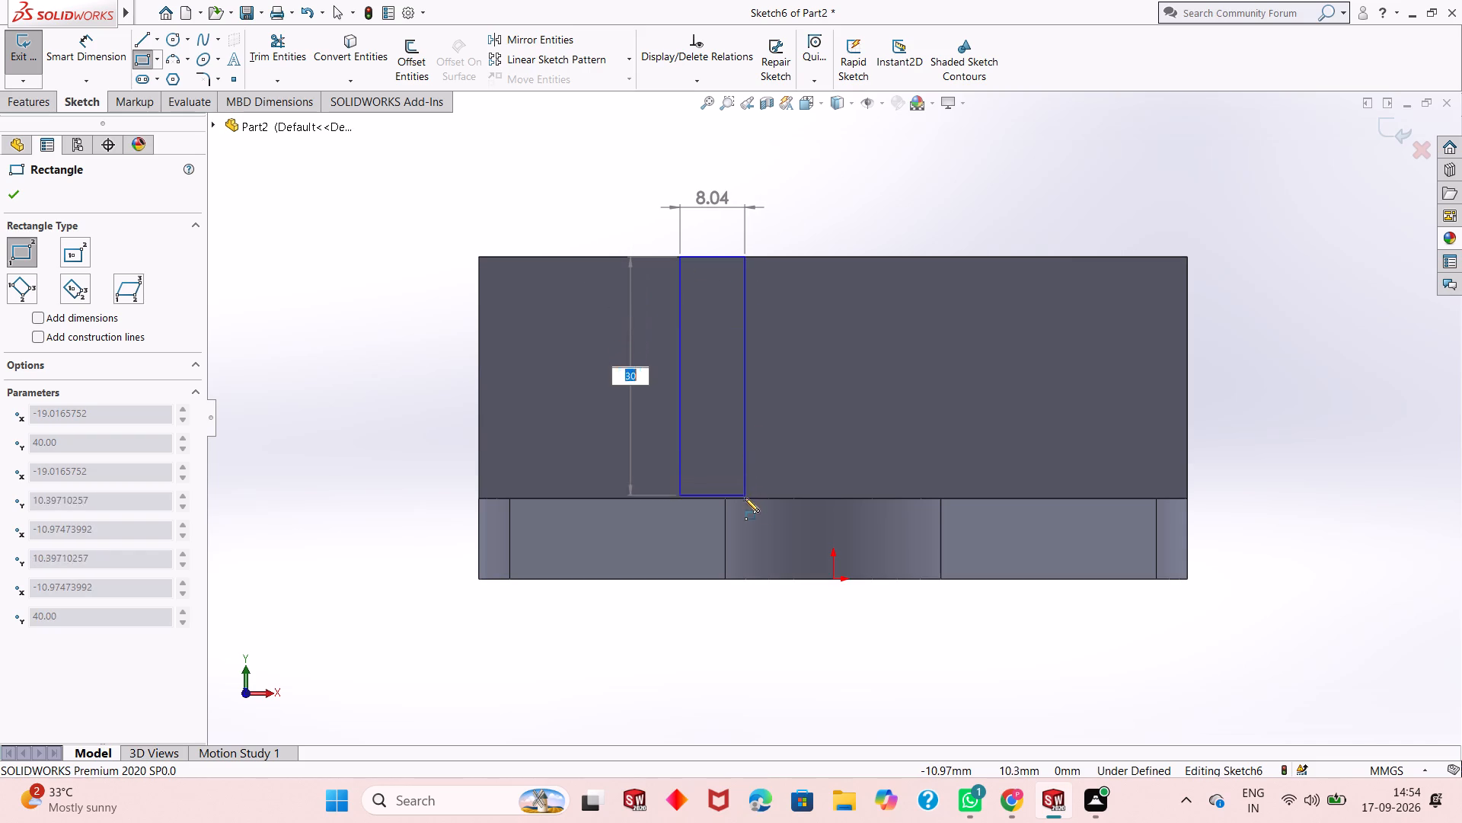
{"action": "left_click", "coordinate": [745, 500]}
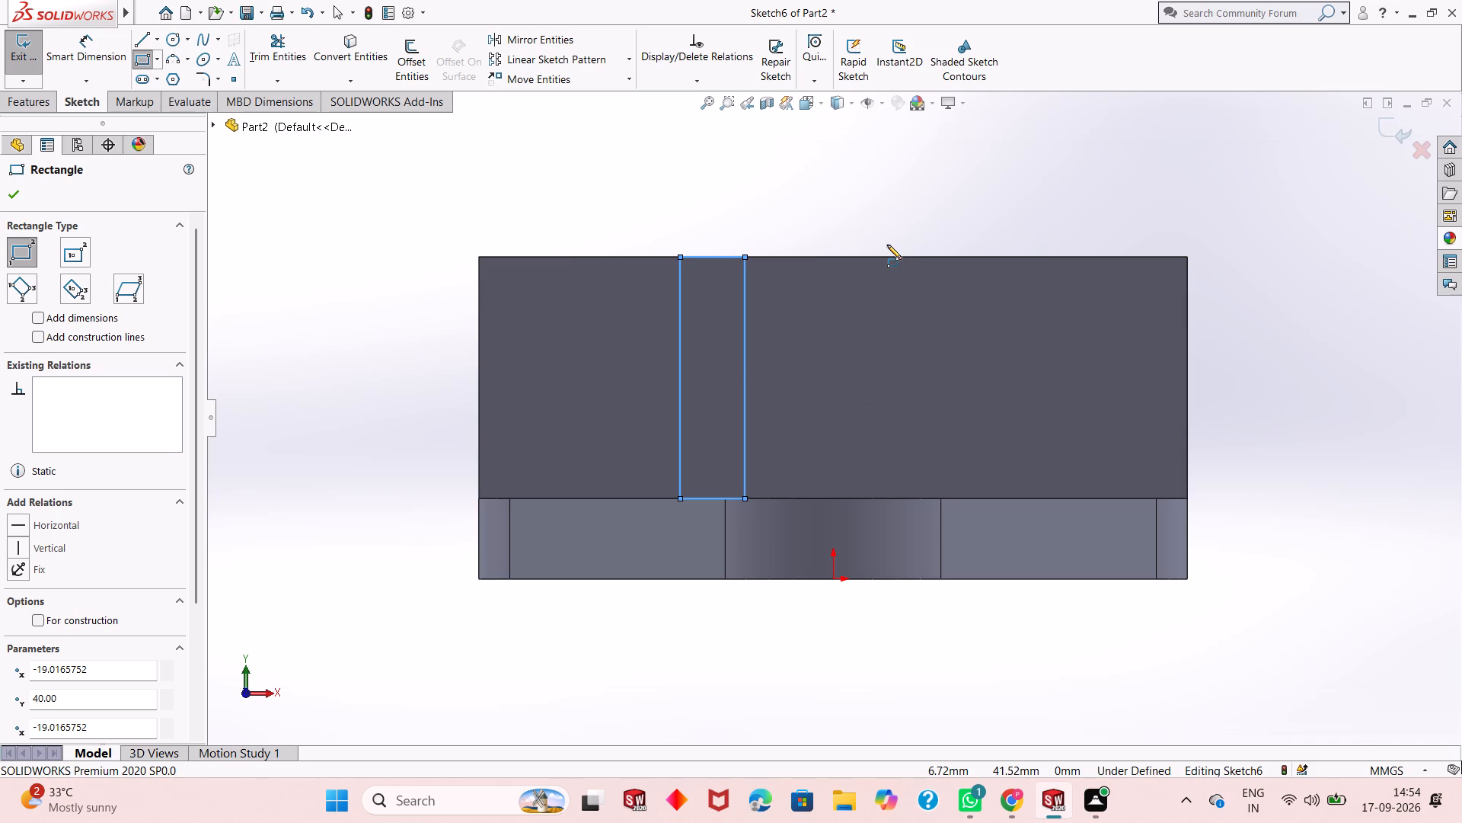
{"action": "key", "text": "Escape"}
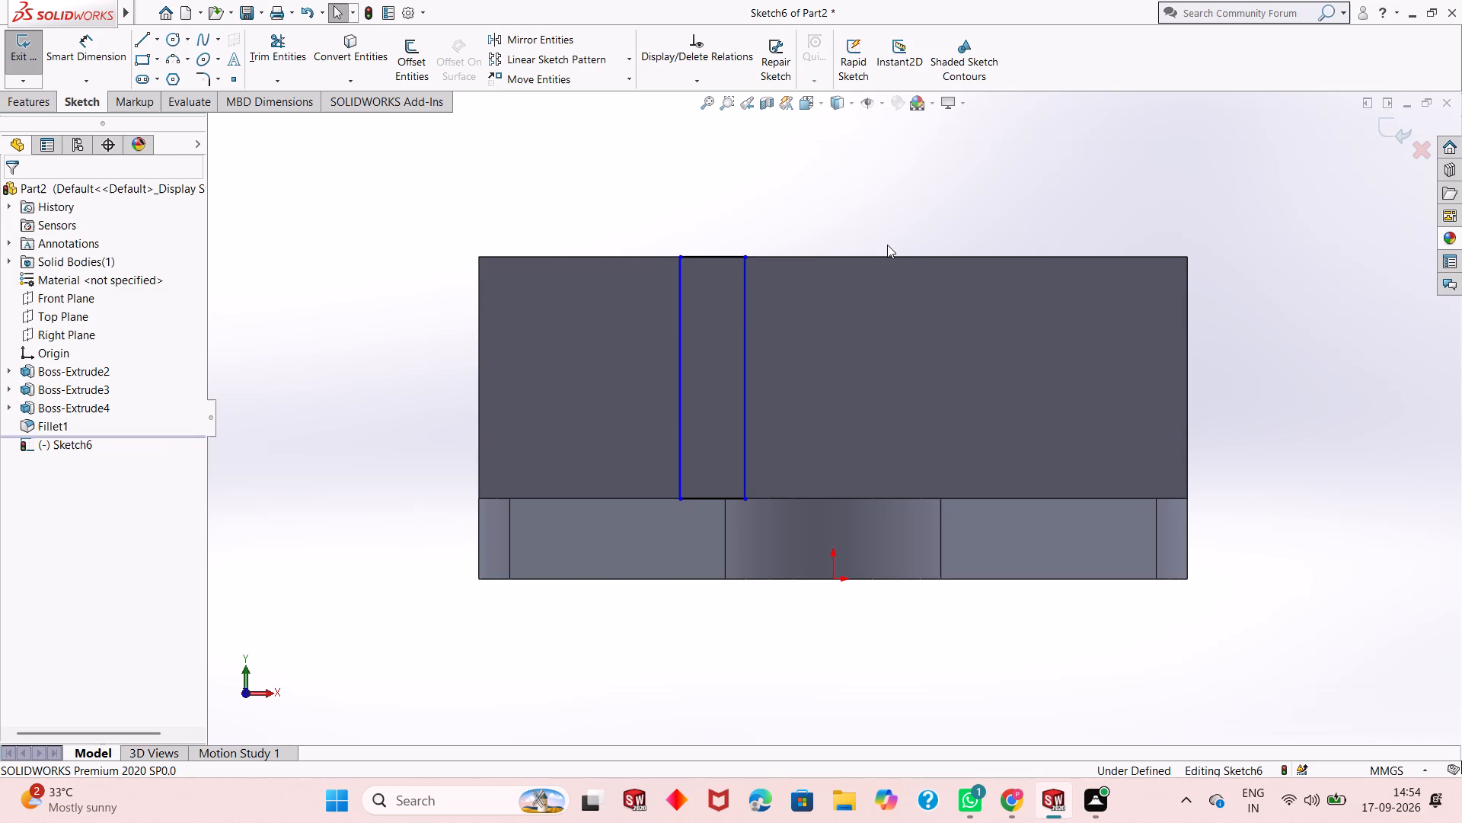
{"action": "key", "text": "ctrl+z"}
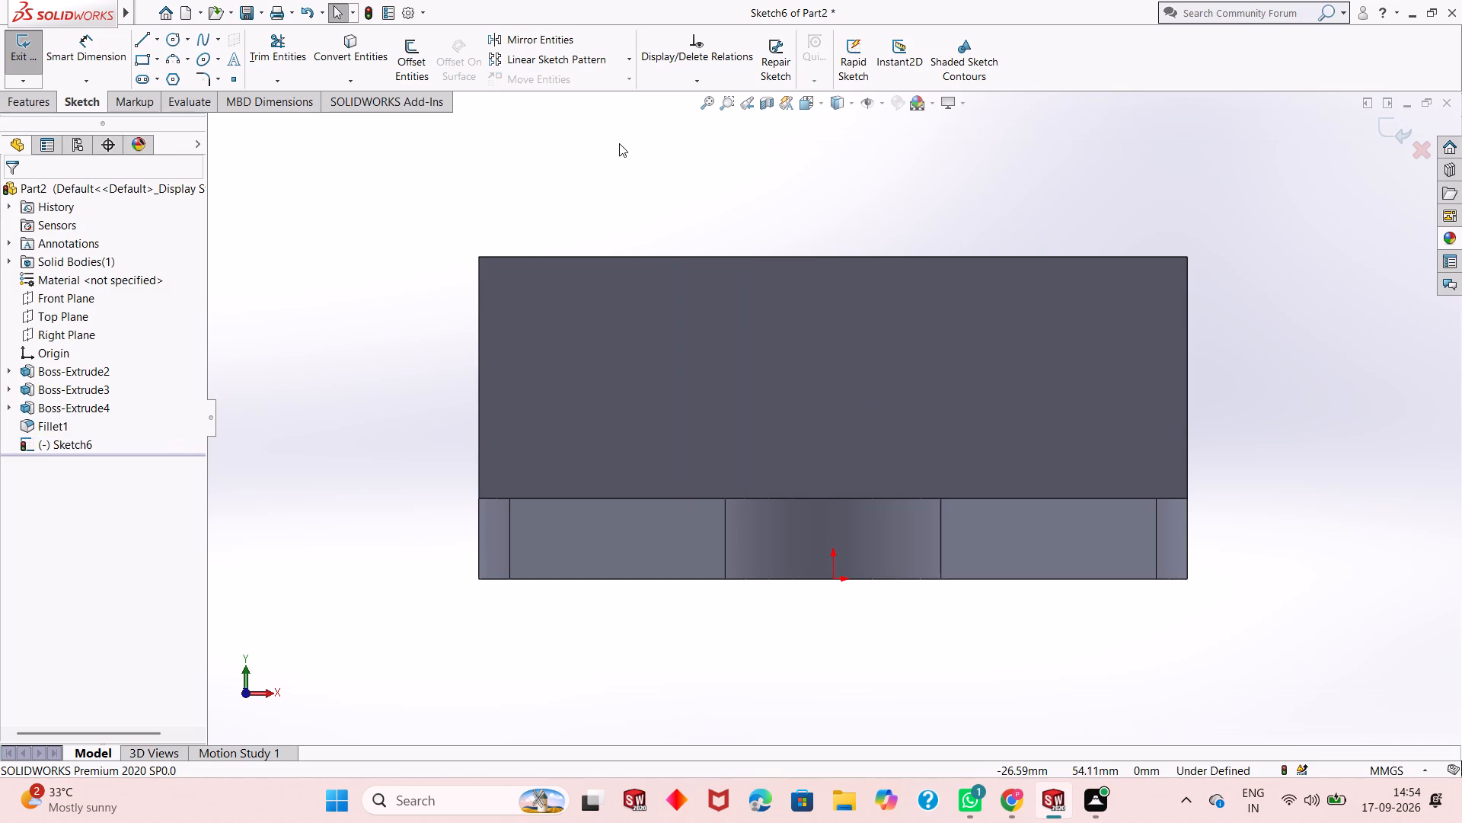
Sketch a corner rectangle about 35 mm wide from the upright's top edge down to the base's top face.
{"action": "left_click", "coordinate": [133, 61]}
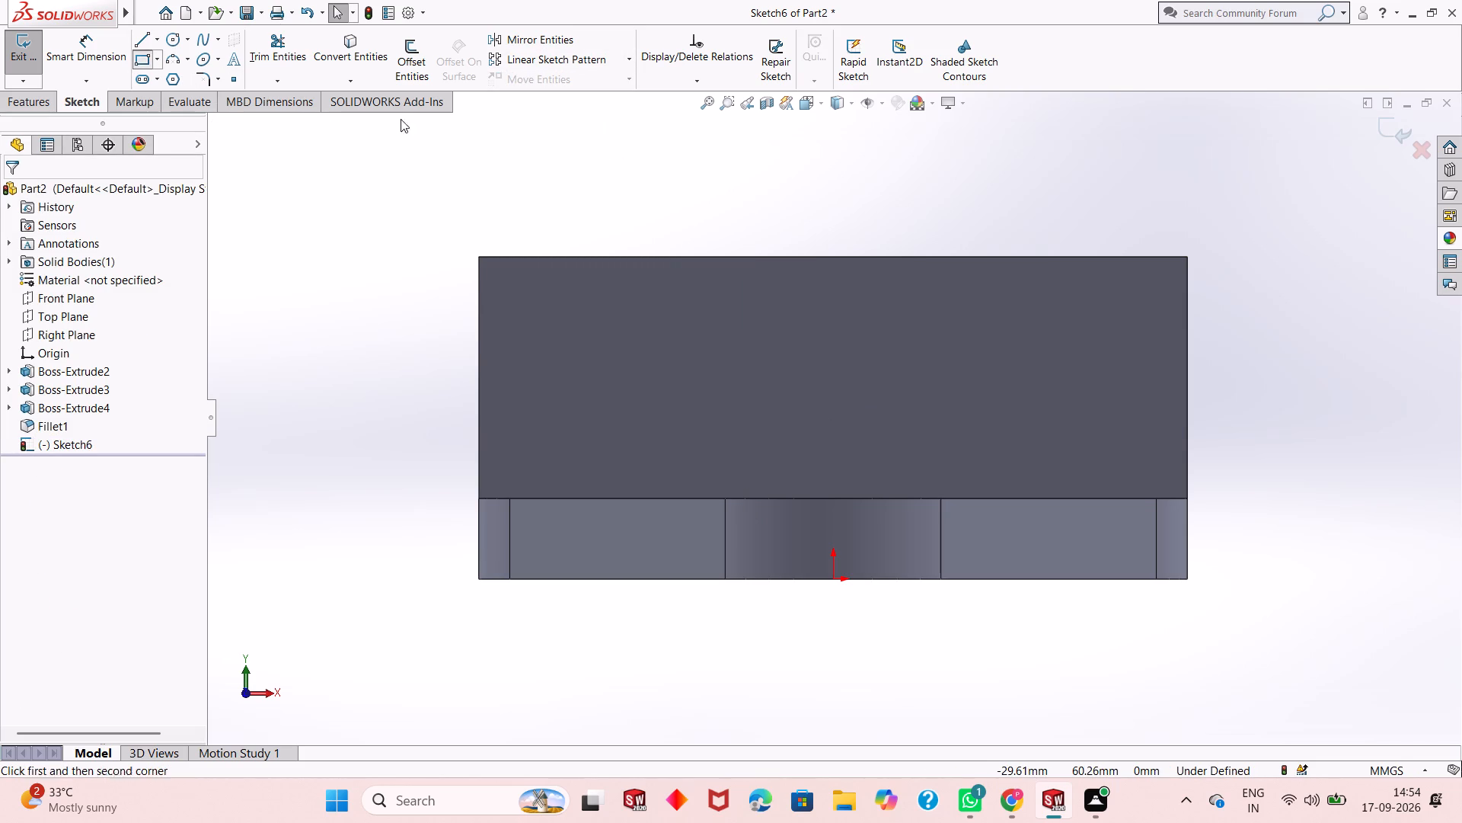
{"action": "left_click", "coordinate": [683, 256]}
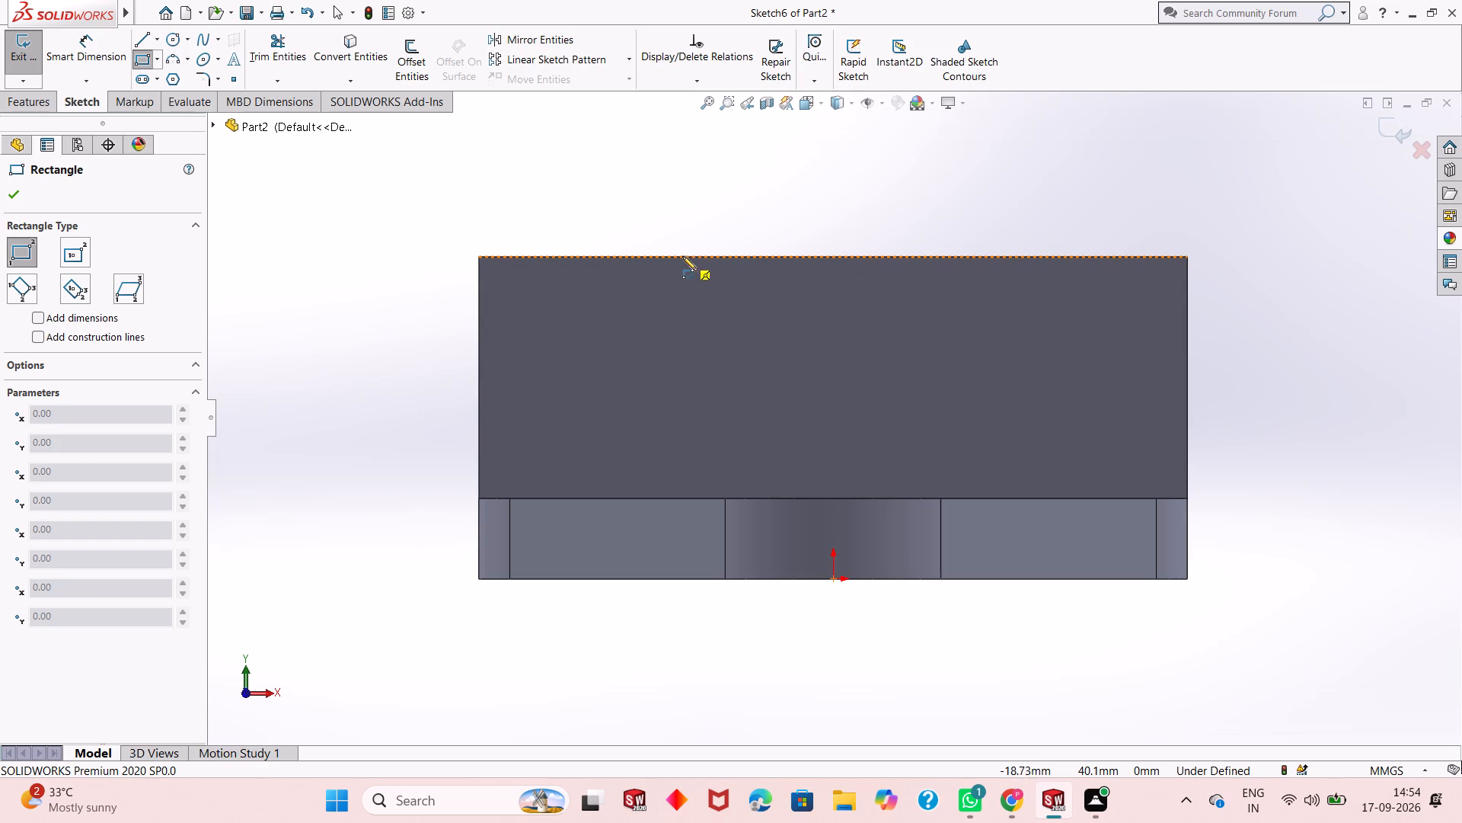
{"action": "left_click", "coordinate": [968, 496]}
{"action": "right_click", "coordinate": [943, 167]}
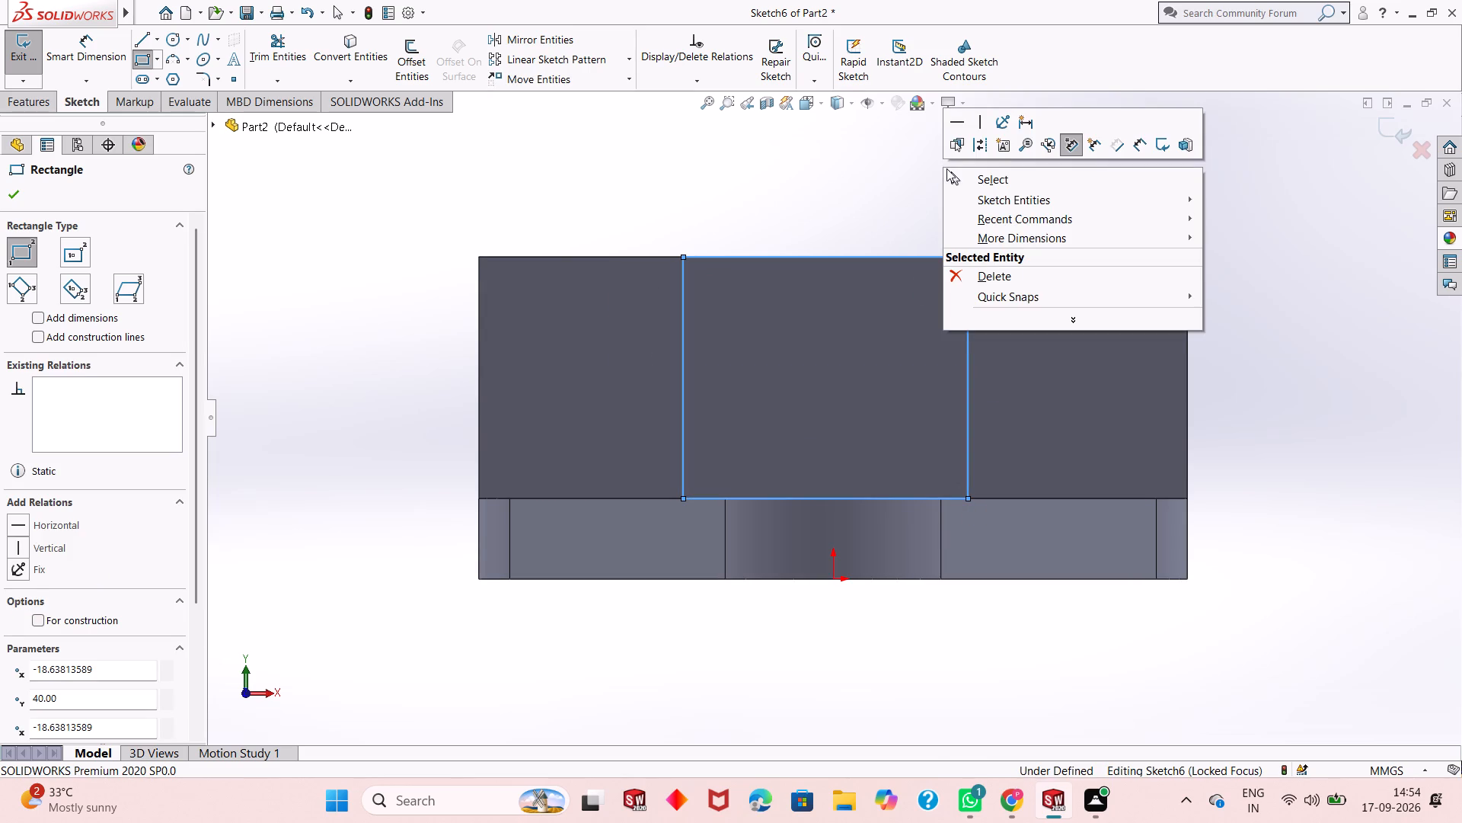
{"action": "left_click", "coordinate": [972, 178]}
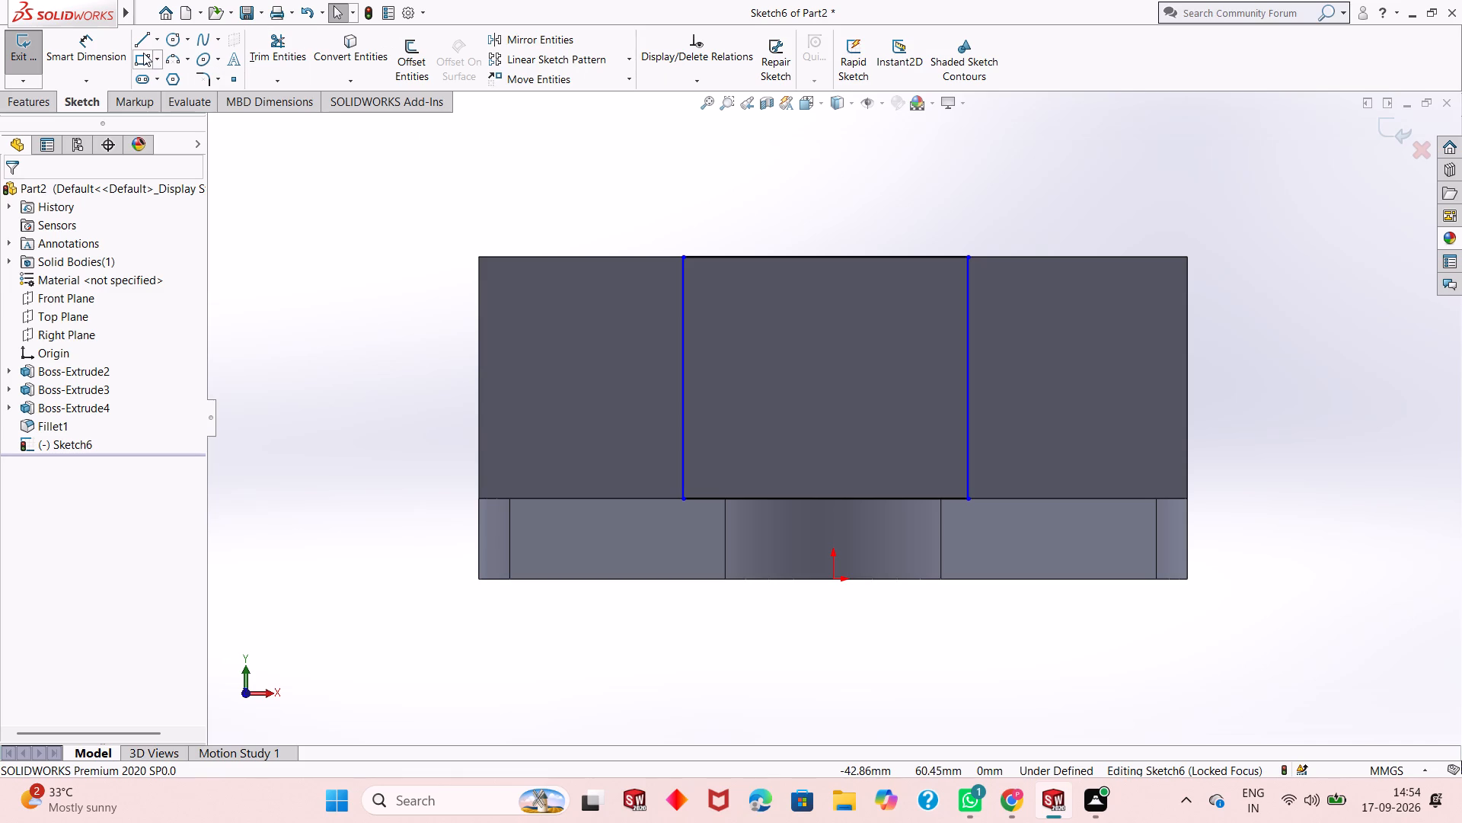
Dimension the rectangle's top edge to a width of 38 mm.
{"action": "left_click", "coordinate": [85, 53]}
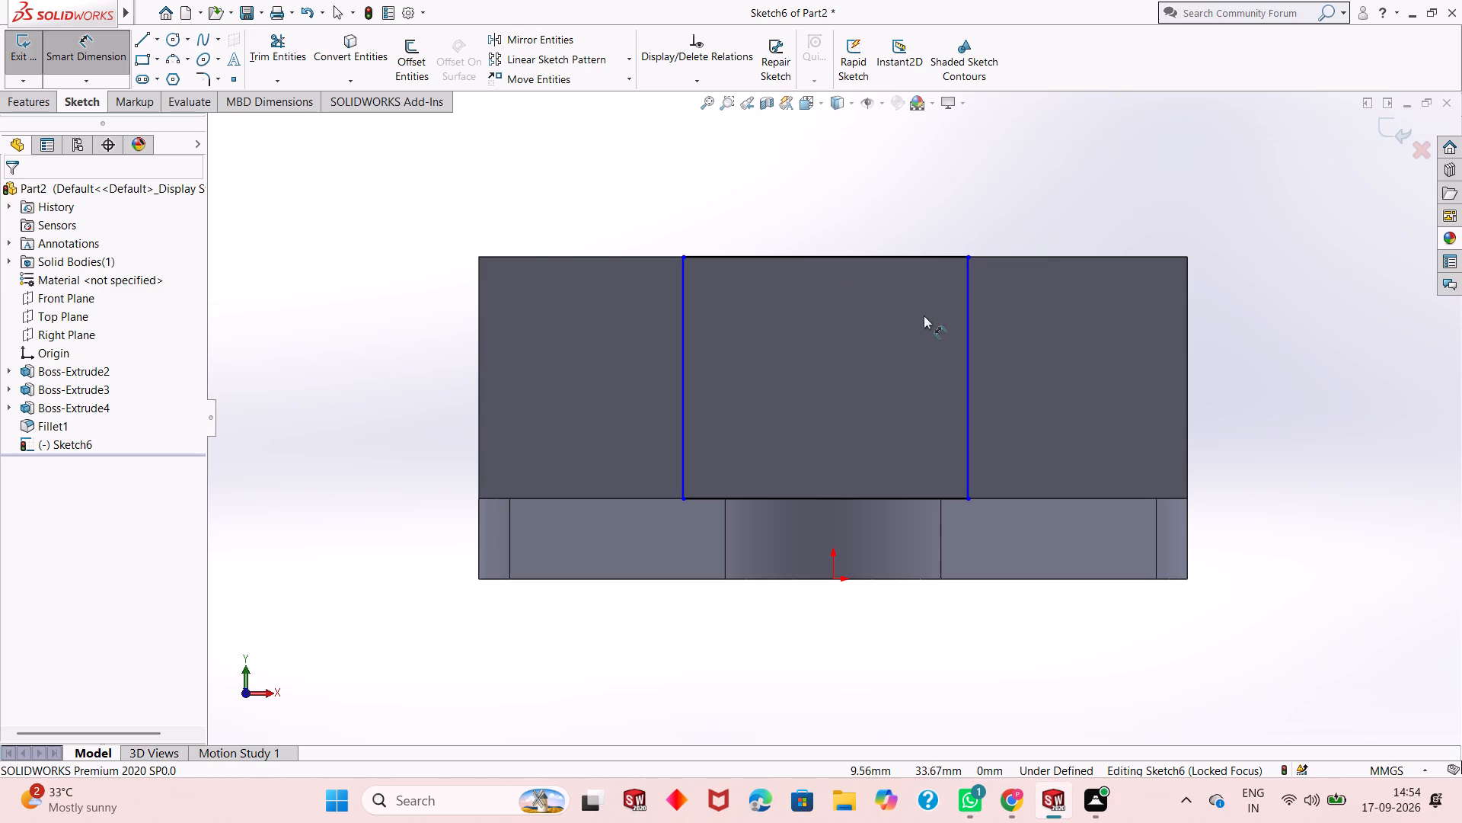
{"action": "left_click", "coordinate": [917, 254]}
{"action": "left_click", "coordinate": [908, 189]}
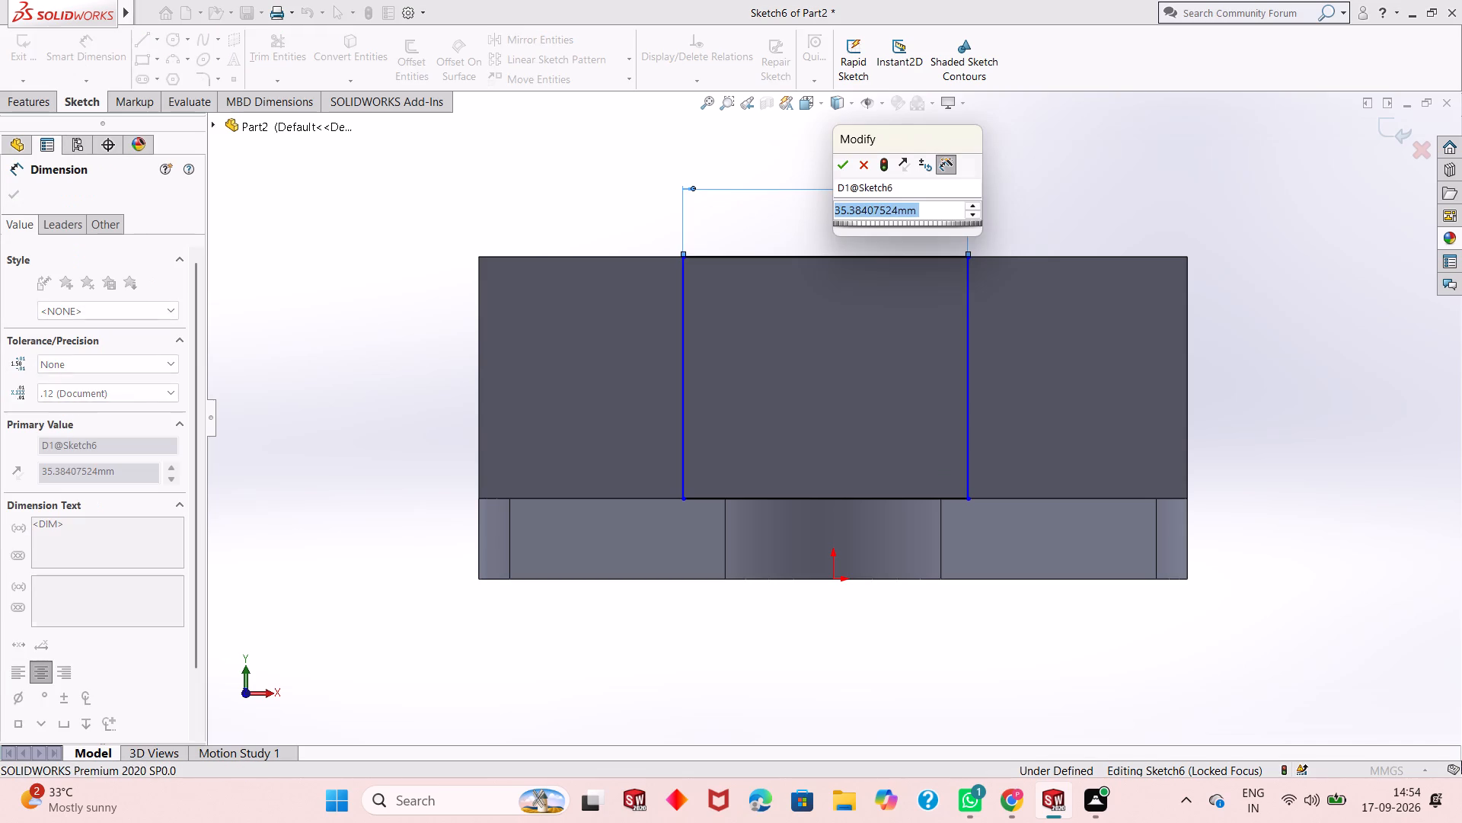
{"action": "type", "text": "38"}
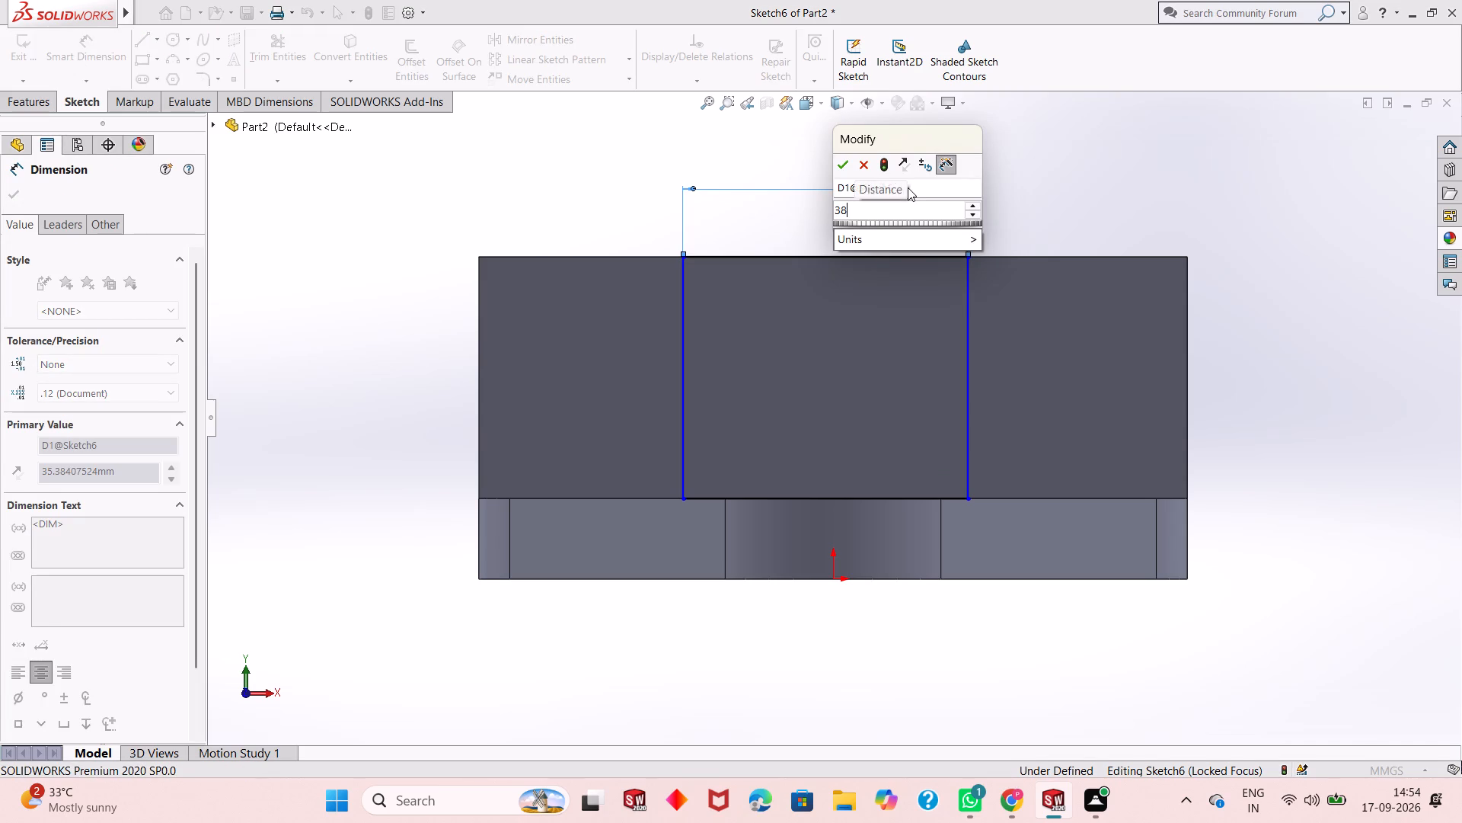
{"action": "key", "text": "Return"}
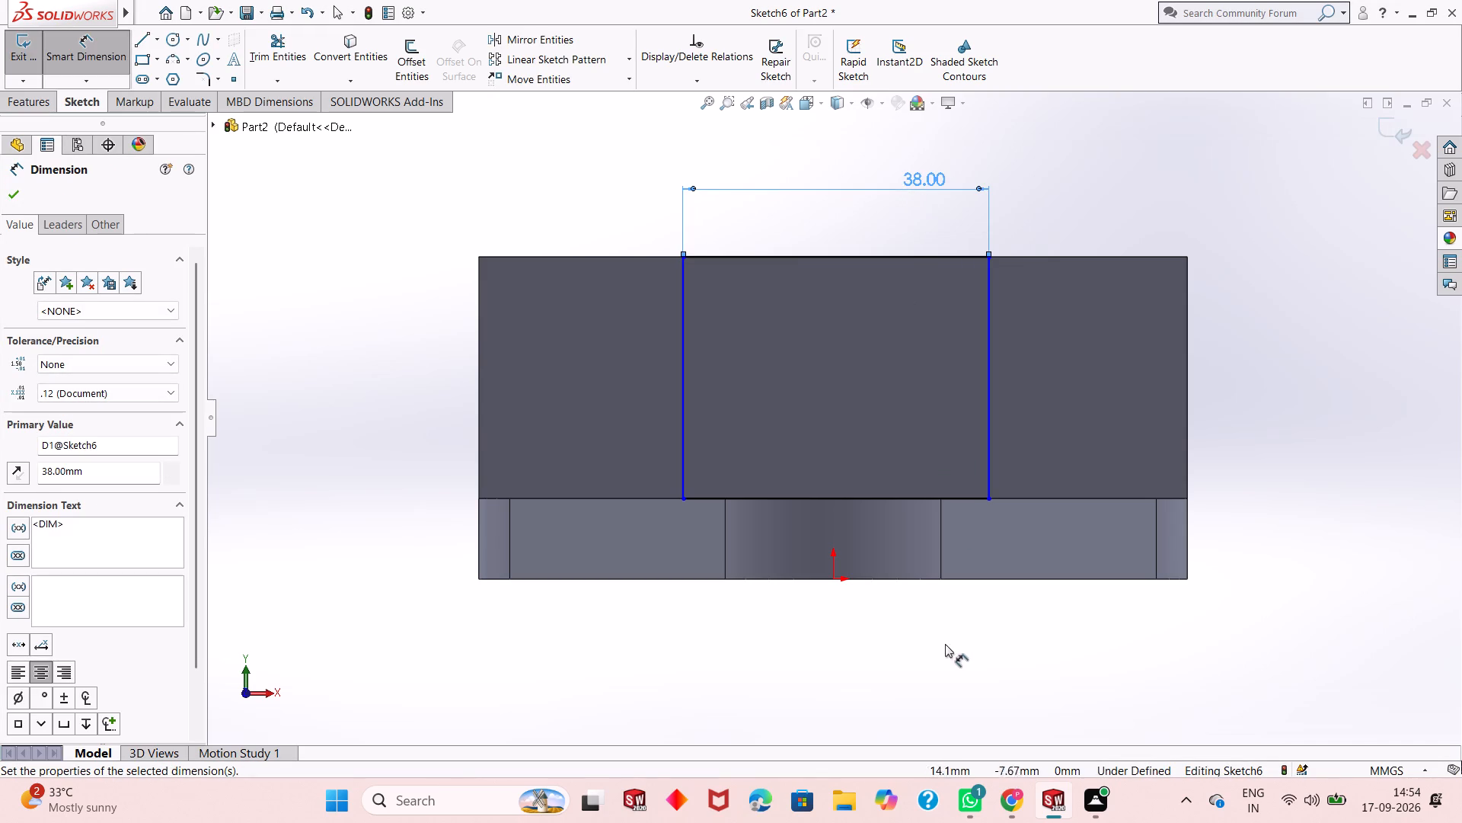
Dimension the horizontal distance from the origin to the rectangle's upper corner as 19 mm, centring the rectangle.
{"action": "left_click", "coordinate": [830, 580]}
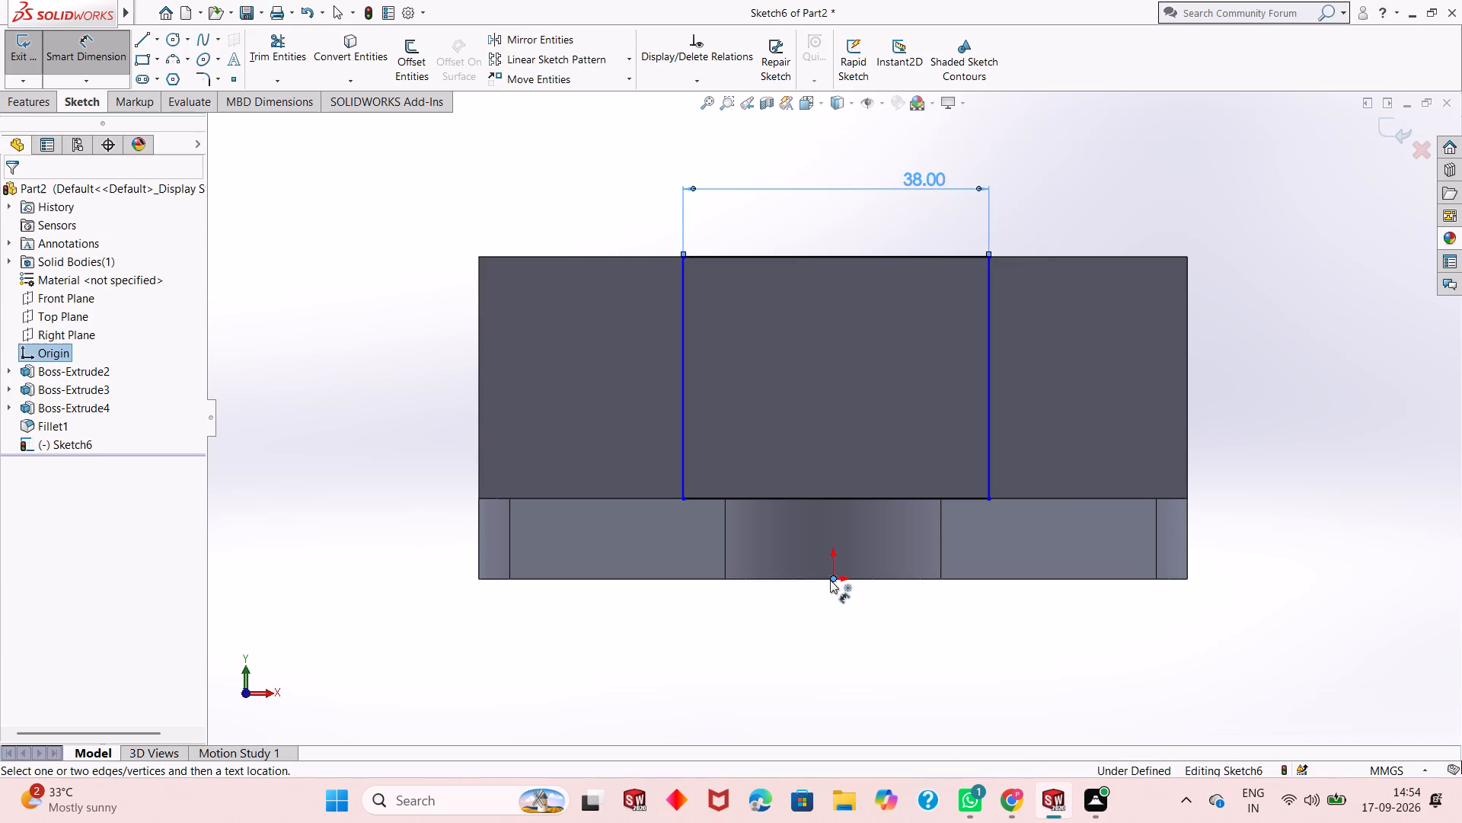
{"action": "left_click", "coordinate": [683, 259]}
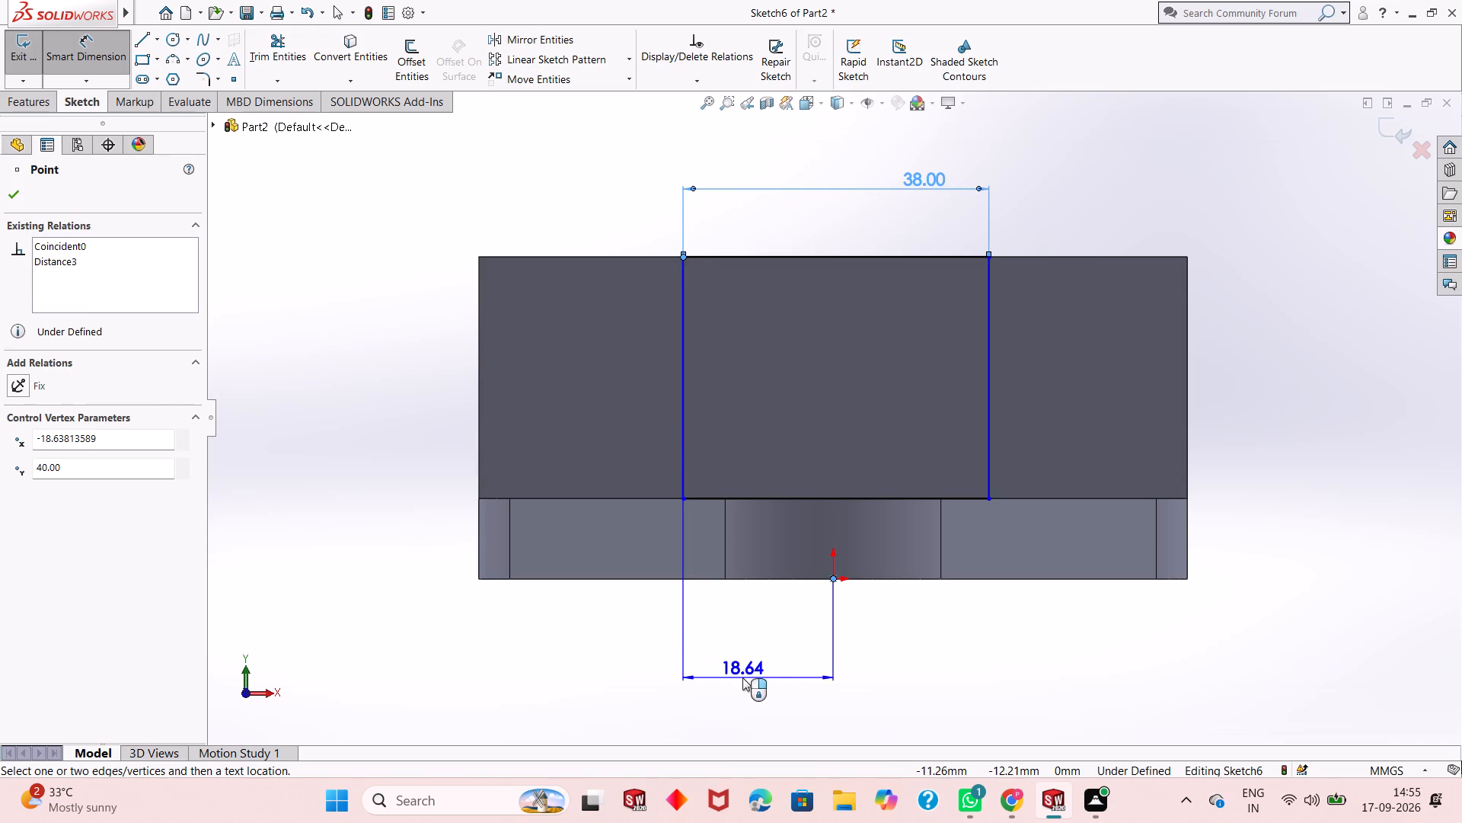
{"action": "left_click", "coordinate": [742, 677]}
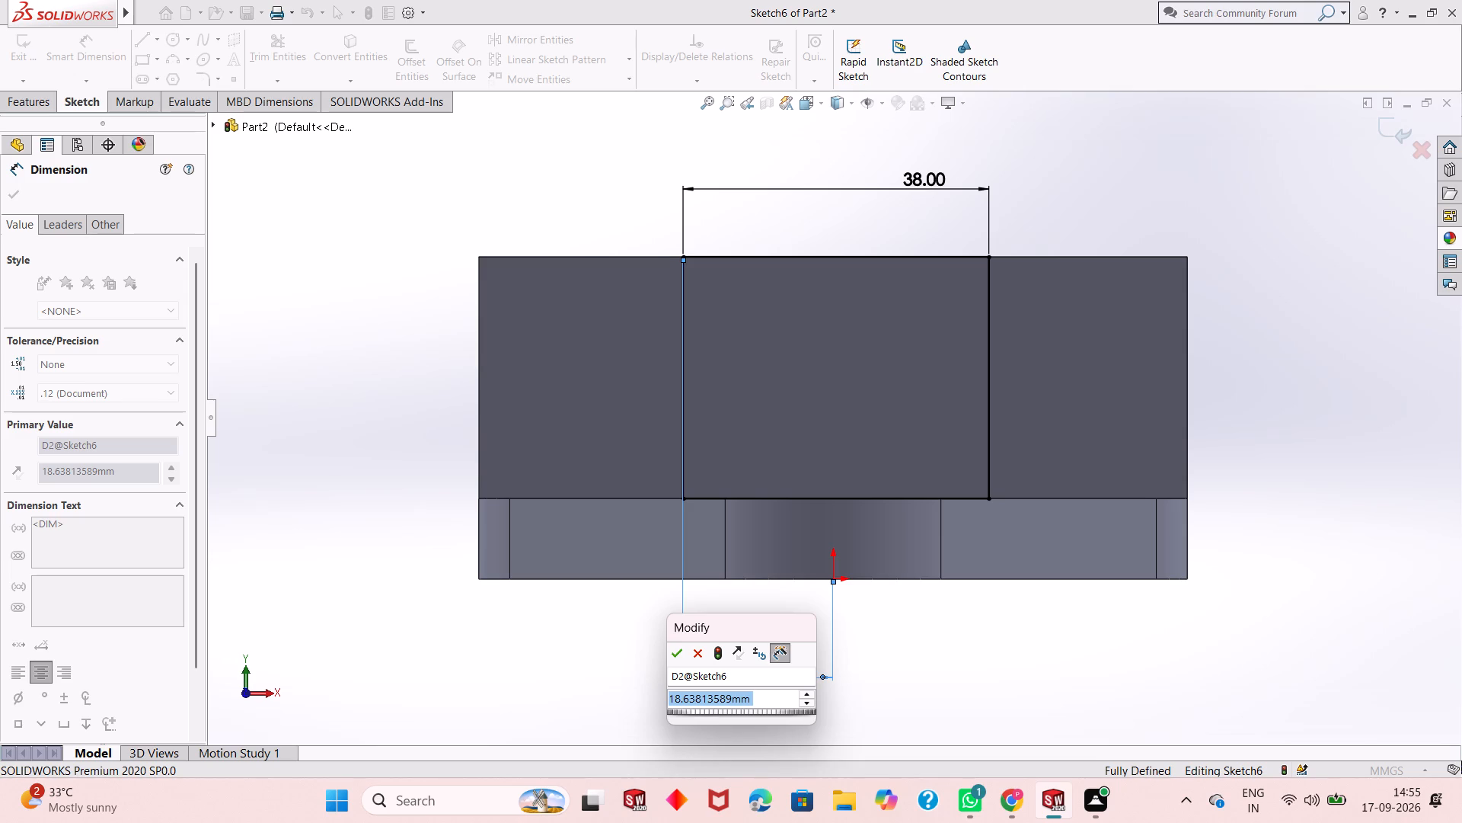
{"action": "type", "text": "19"}
{"action": "key", "text": "Return"}
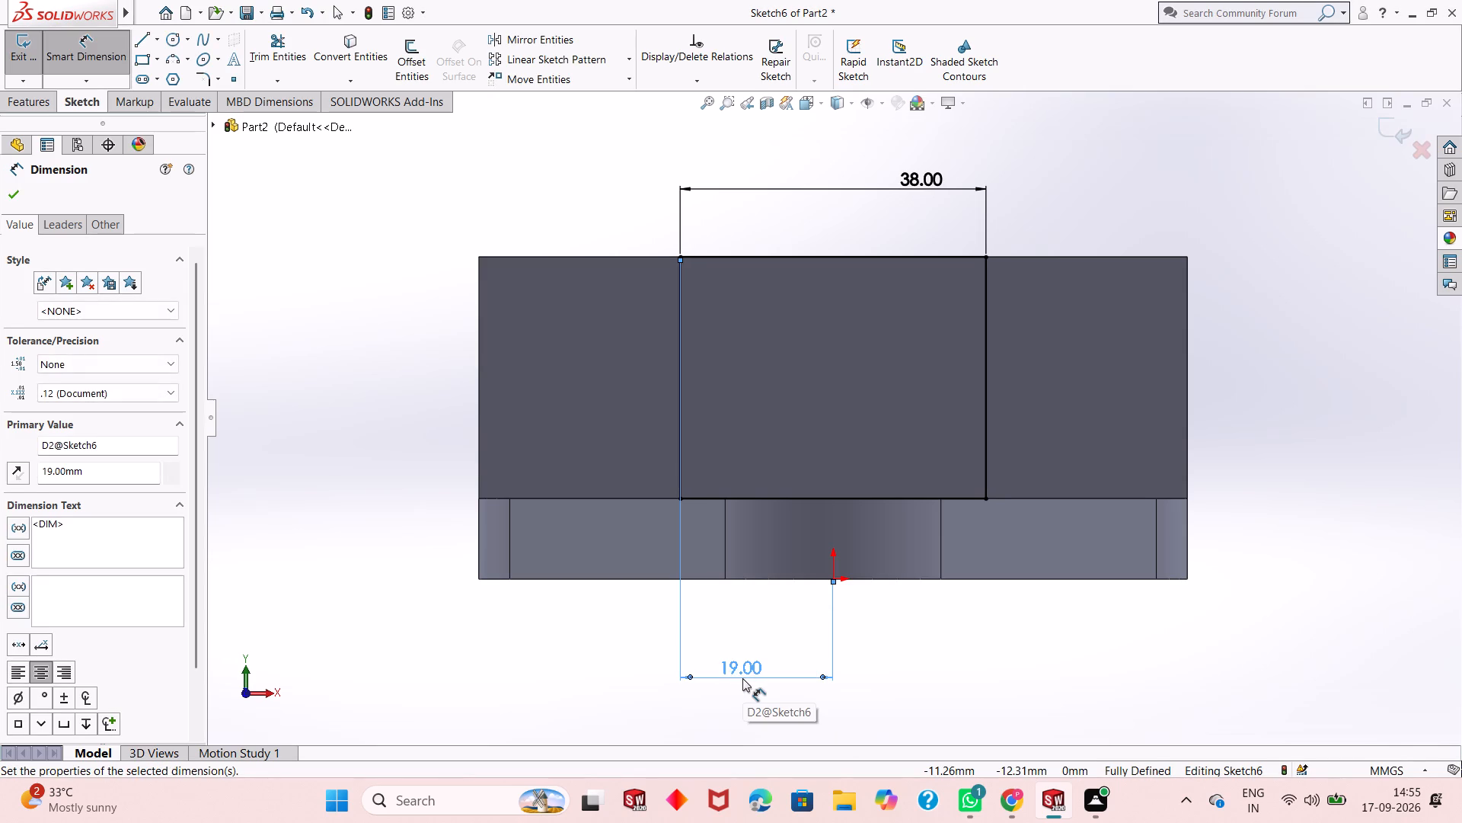
{"action": "right_click", "coordinate": [922, 646]}
{"action": "left_click", "coordinate": [956, 695]}
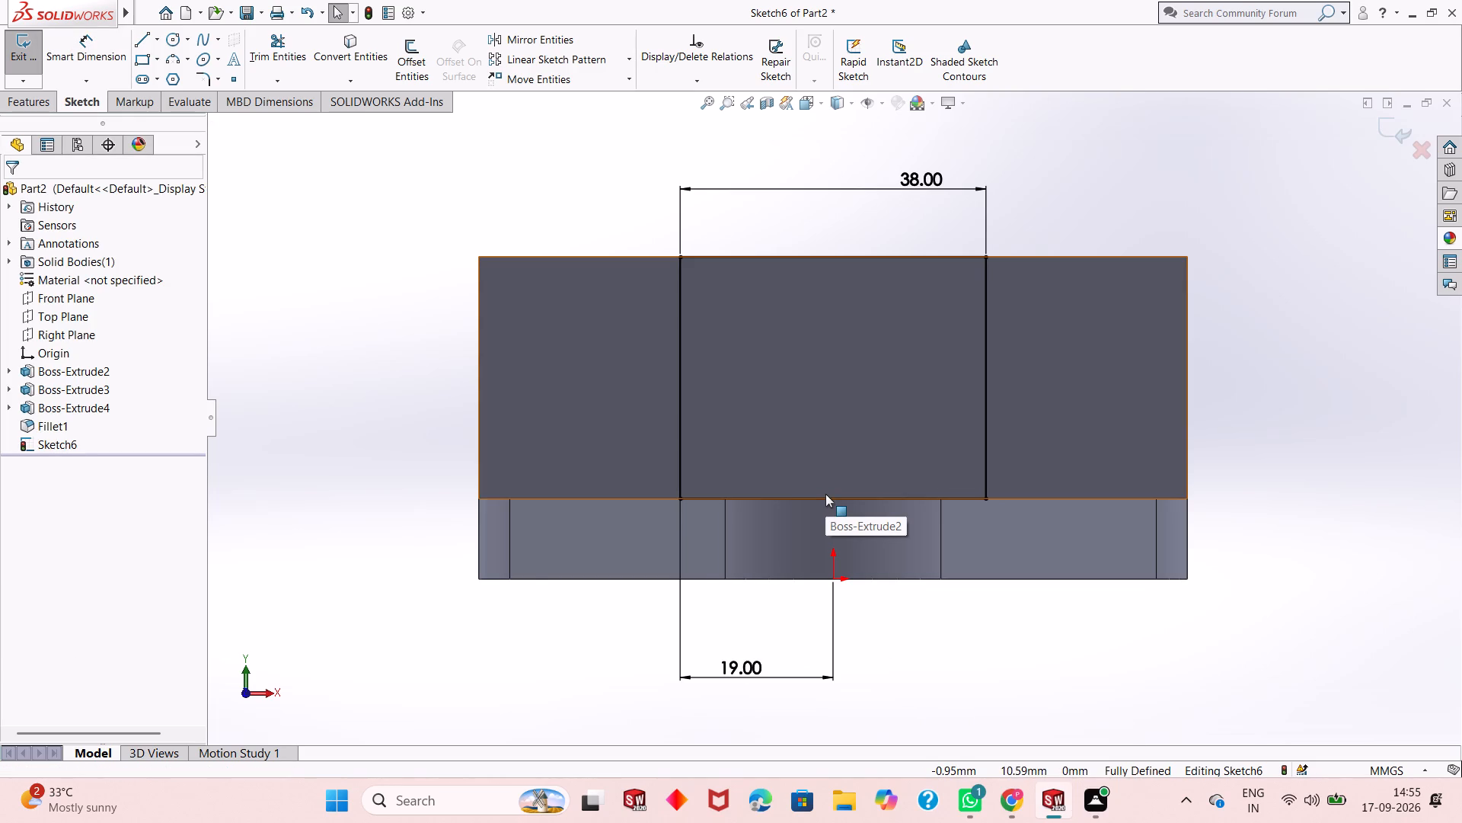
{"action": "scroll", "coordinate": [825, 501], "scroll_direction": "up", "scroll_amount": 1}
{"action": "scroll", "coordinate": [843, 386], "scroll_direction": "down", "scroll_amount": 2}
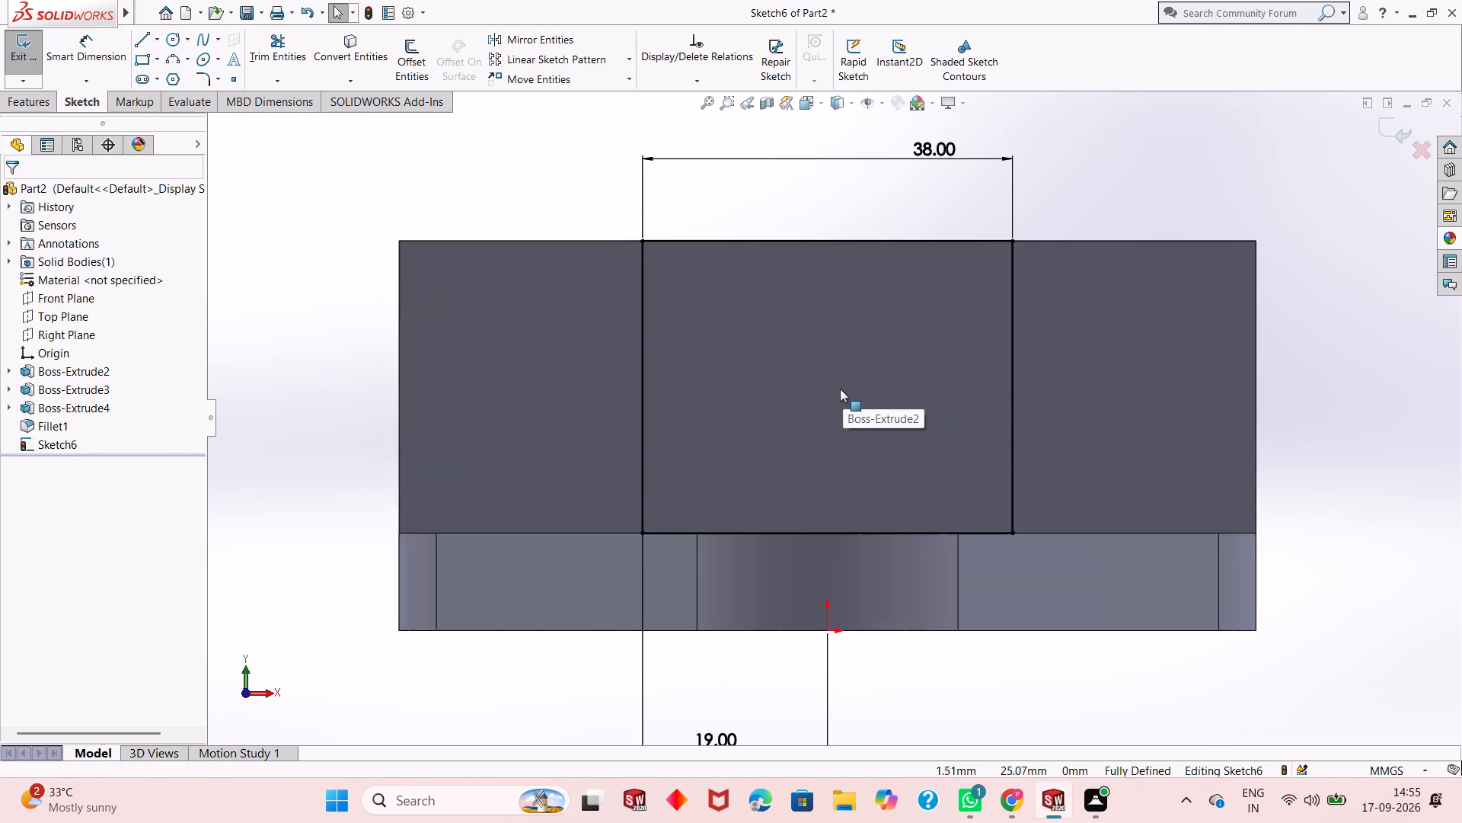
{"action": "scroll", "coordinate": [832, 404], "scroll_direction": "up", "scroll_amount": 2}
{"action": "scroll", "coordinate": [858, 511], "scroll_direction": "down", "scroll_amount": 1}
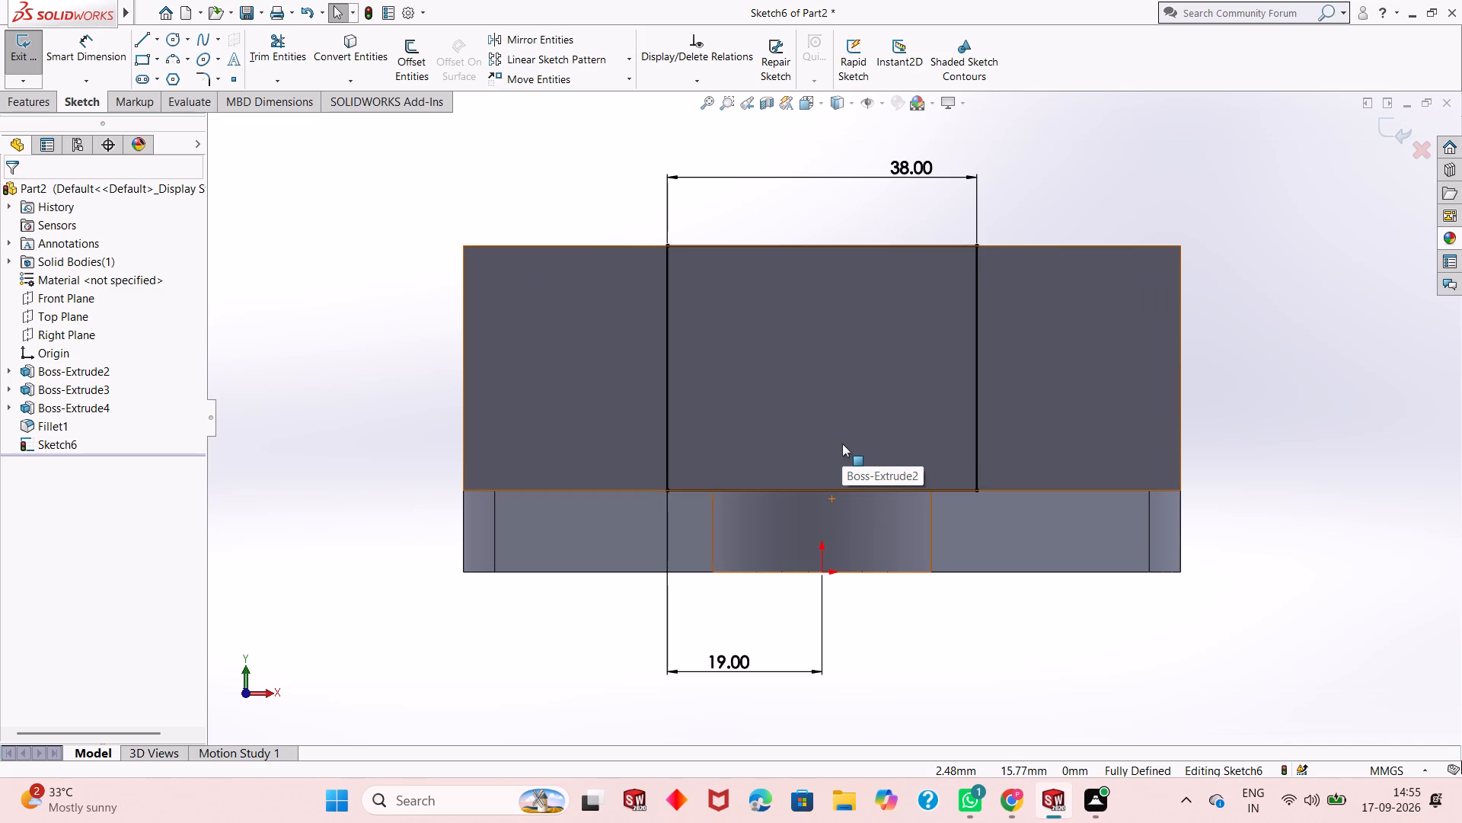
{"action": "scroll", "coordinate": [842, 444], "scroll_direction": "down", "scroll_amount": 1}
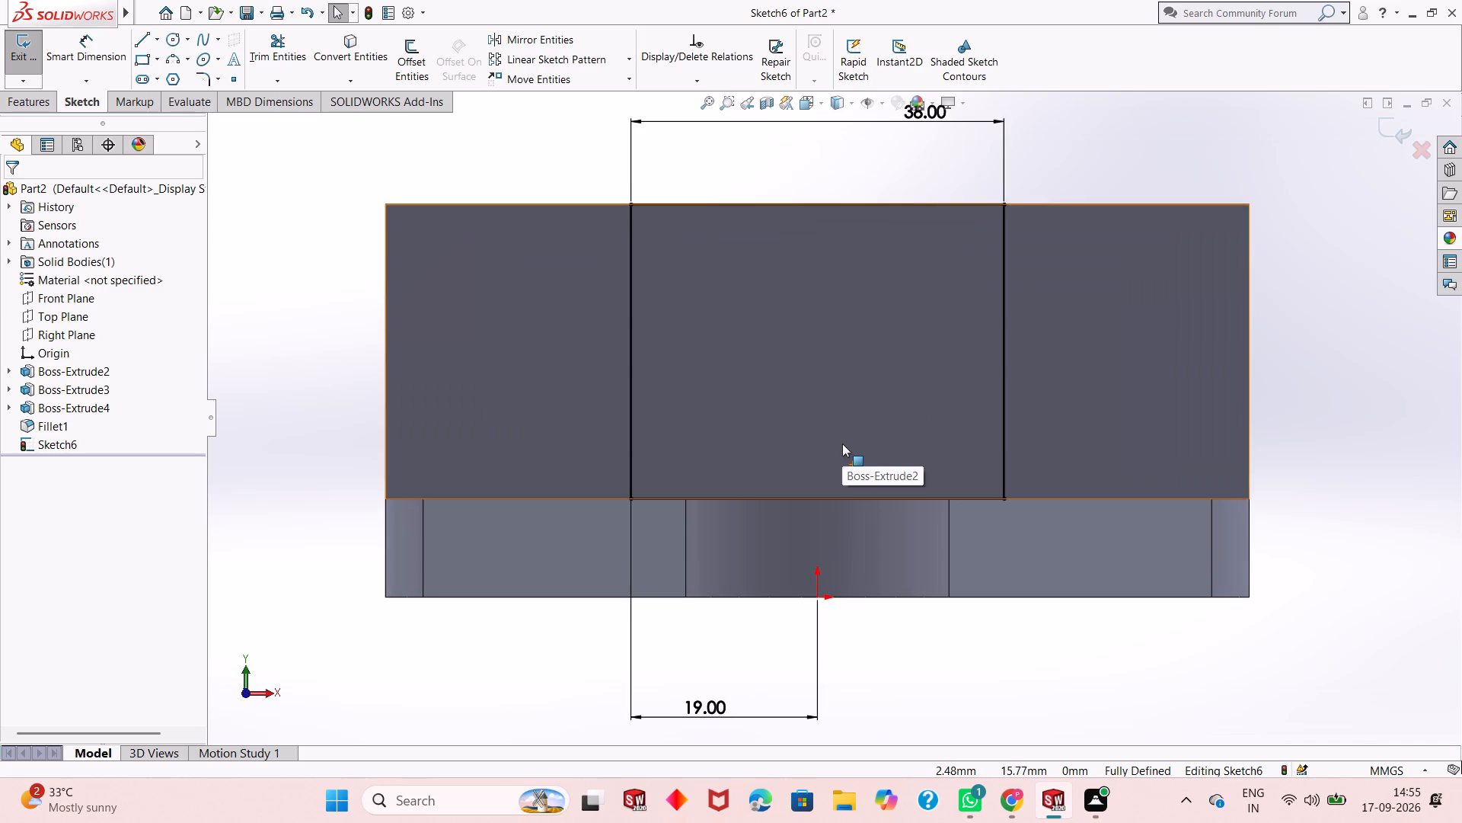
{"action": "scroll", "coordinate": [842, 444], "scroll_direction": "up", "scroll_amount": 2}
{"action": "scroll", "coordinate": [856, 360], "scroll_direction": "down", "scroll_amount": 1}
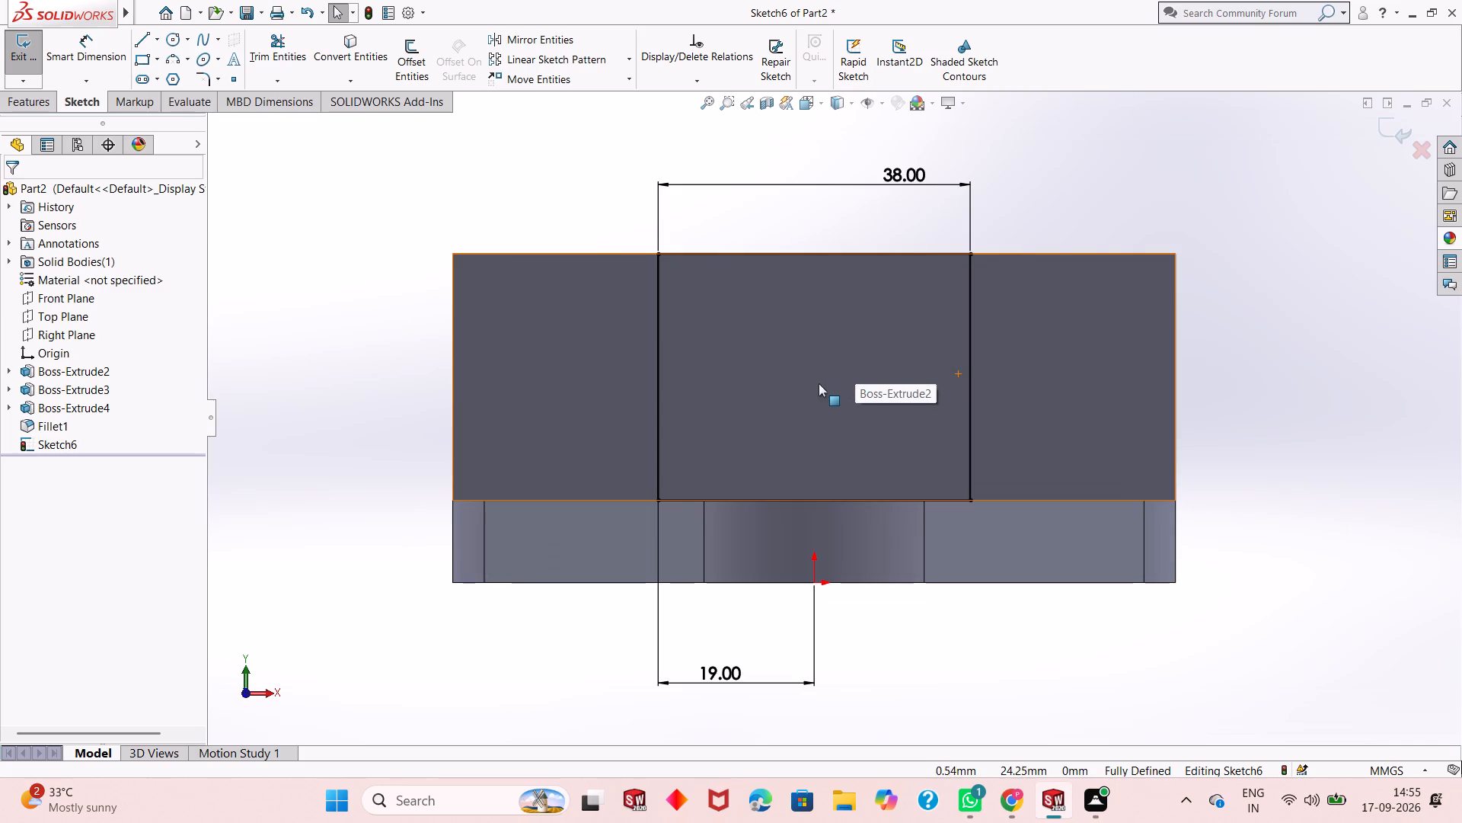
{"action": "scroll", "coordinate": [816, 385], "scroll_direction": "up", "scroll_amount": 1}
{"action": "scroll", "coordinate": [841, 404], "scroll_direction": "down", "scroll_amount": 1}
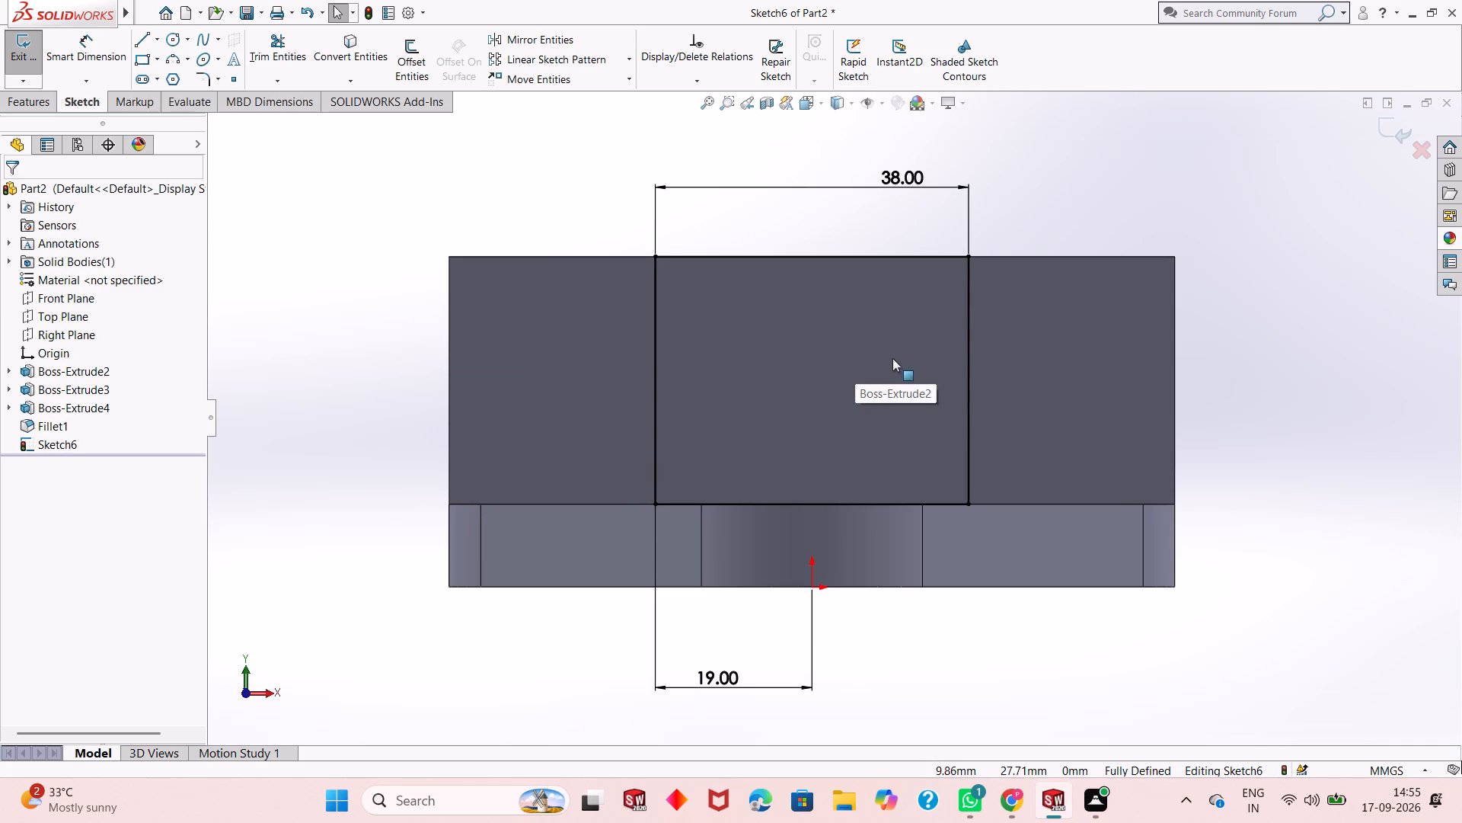
Extrude the 38 mm wide rectangle 3 mm outward from the upright's front face, merged with the body.
{"action": "scroll", "coordinate": [958, 382], "scroll_direction": "down", "scroll_amount": 2}
{"action": "scroll", "coordinate": [724, 370], "scroll_direction": "up", "scroll_amount": 3}
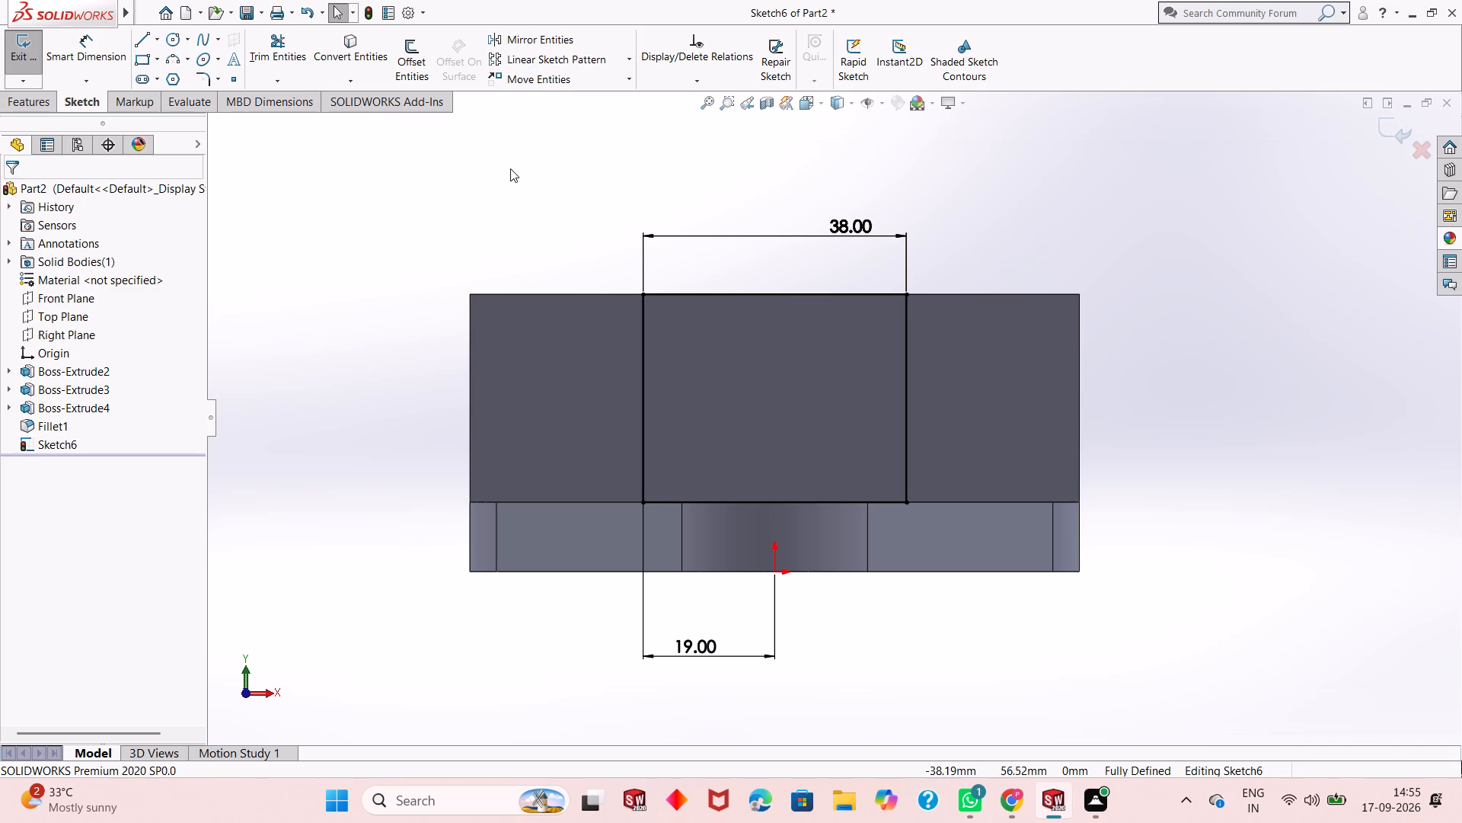
{"action": "left_click", "coordinate": [37, 107]}
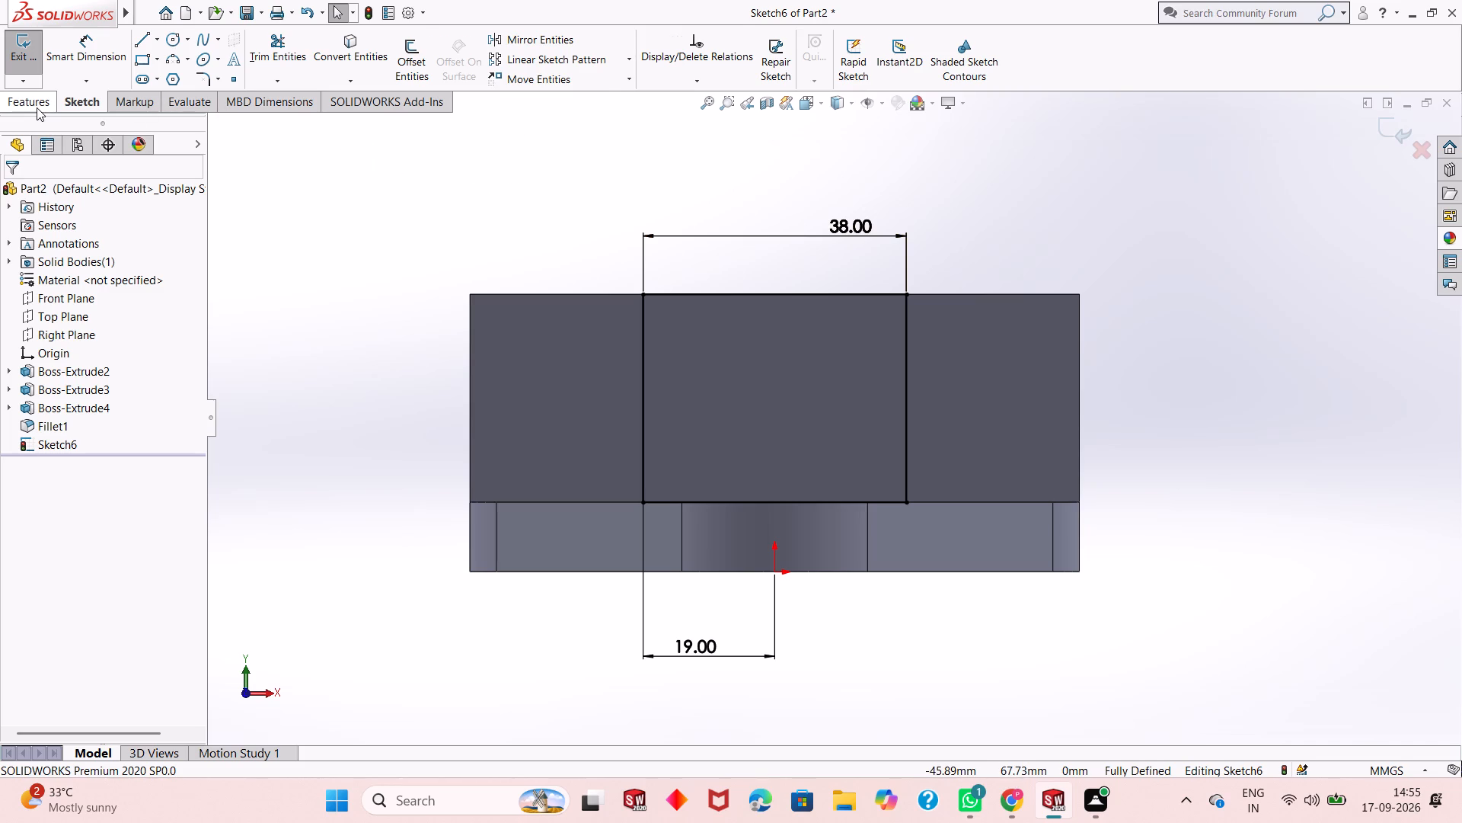
{"action": "left_click", "coordinate": [37, 69]}
{"action": "middle_click_drag", "start_coordinate": [694, 414], "coordinate": [763, 395]}
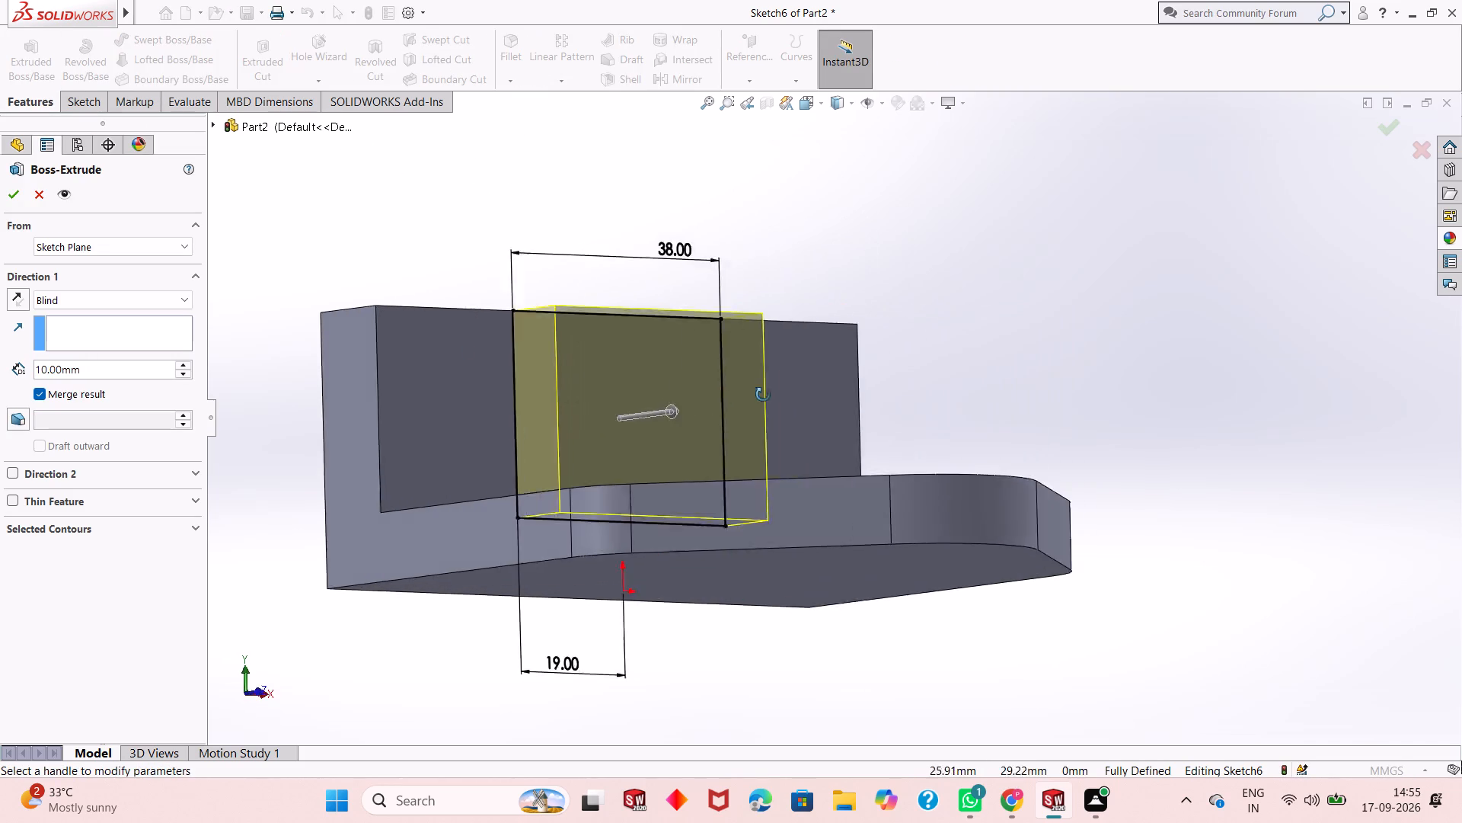
{"action": "middle_click_drag", "start_coordinate": [763, 395], "coordinate": [780, 495]}
{"action": "double_click", "coordinate": [94, 364]}
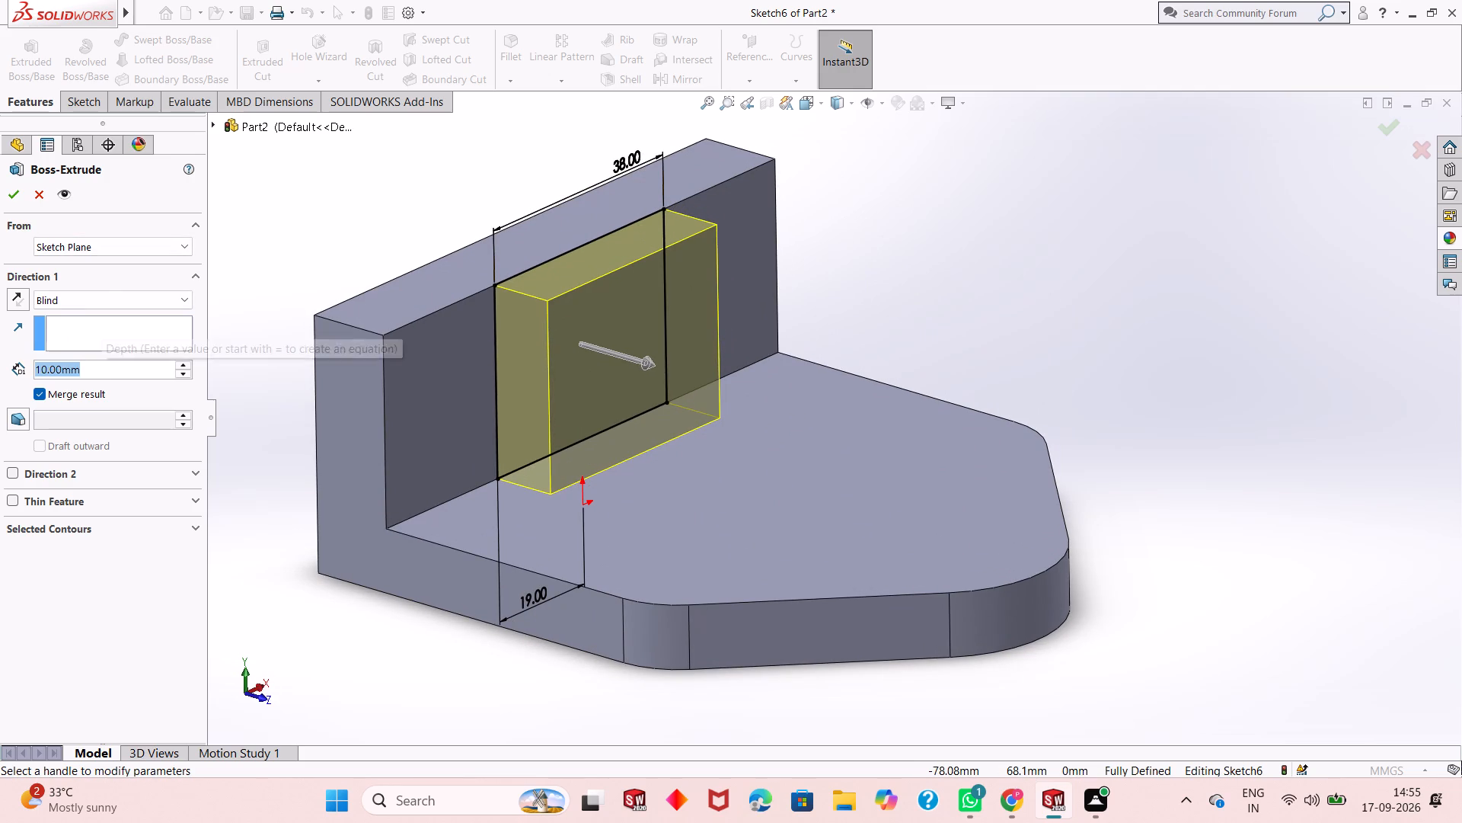
{"action": "key", "text": "3"}
{"action": "key", "text": "Return"}
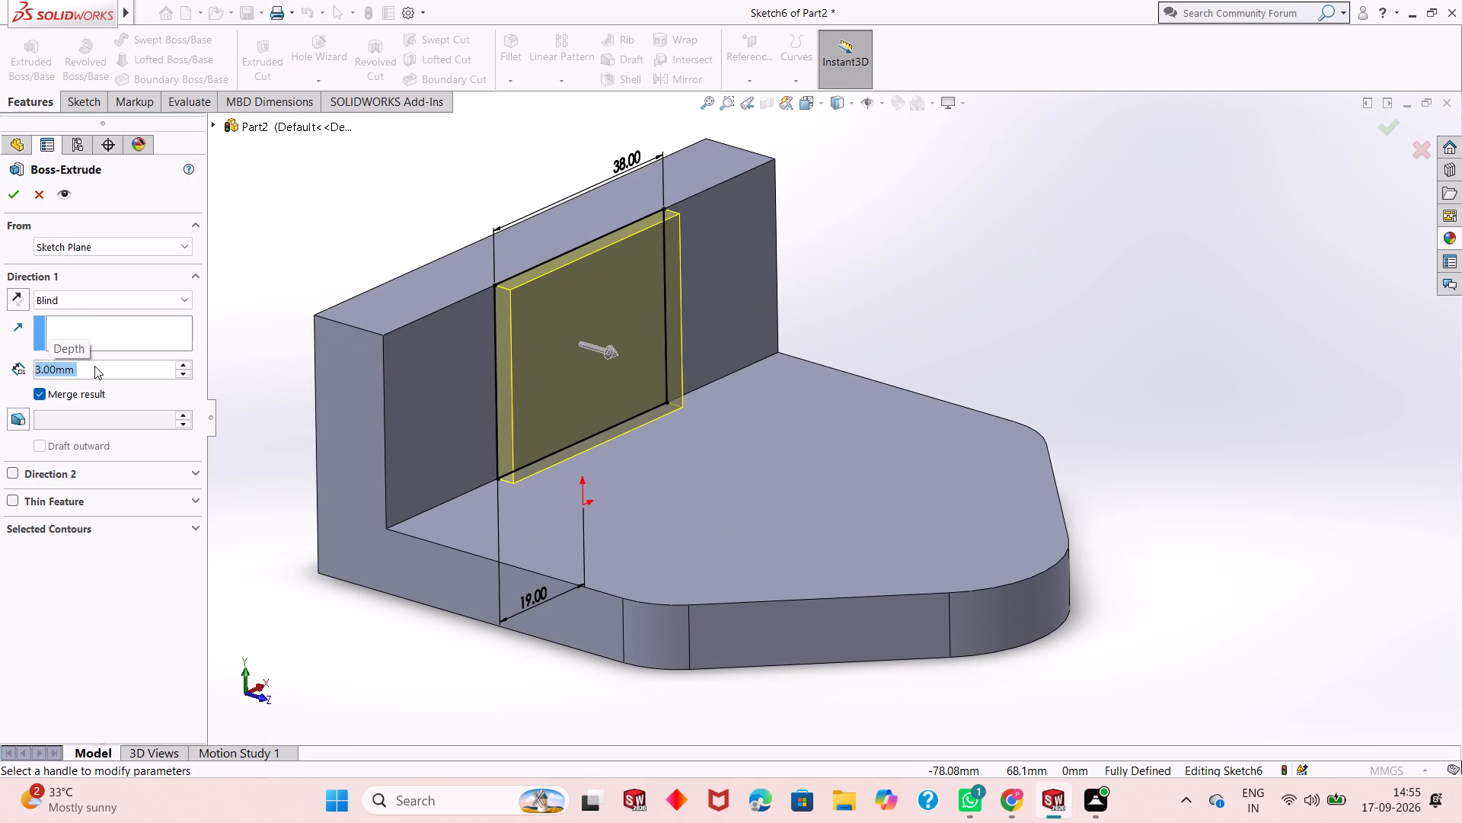
{"action": "left_click", "coordinate": [5, 196]}
{"action": "left_click", "coordinate": [450, 235]}
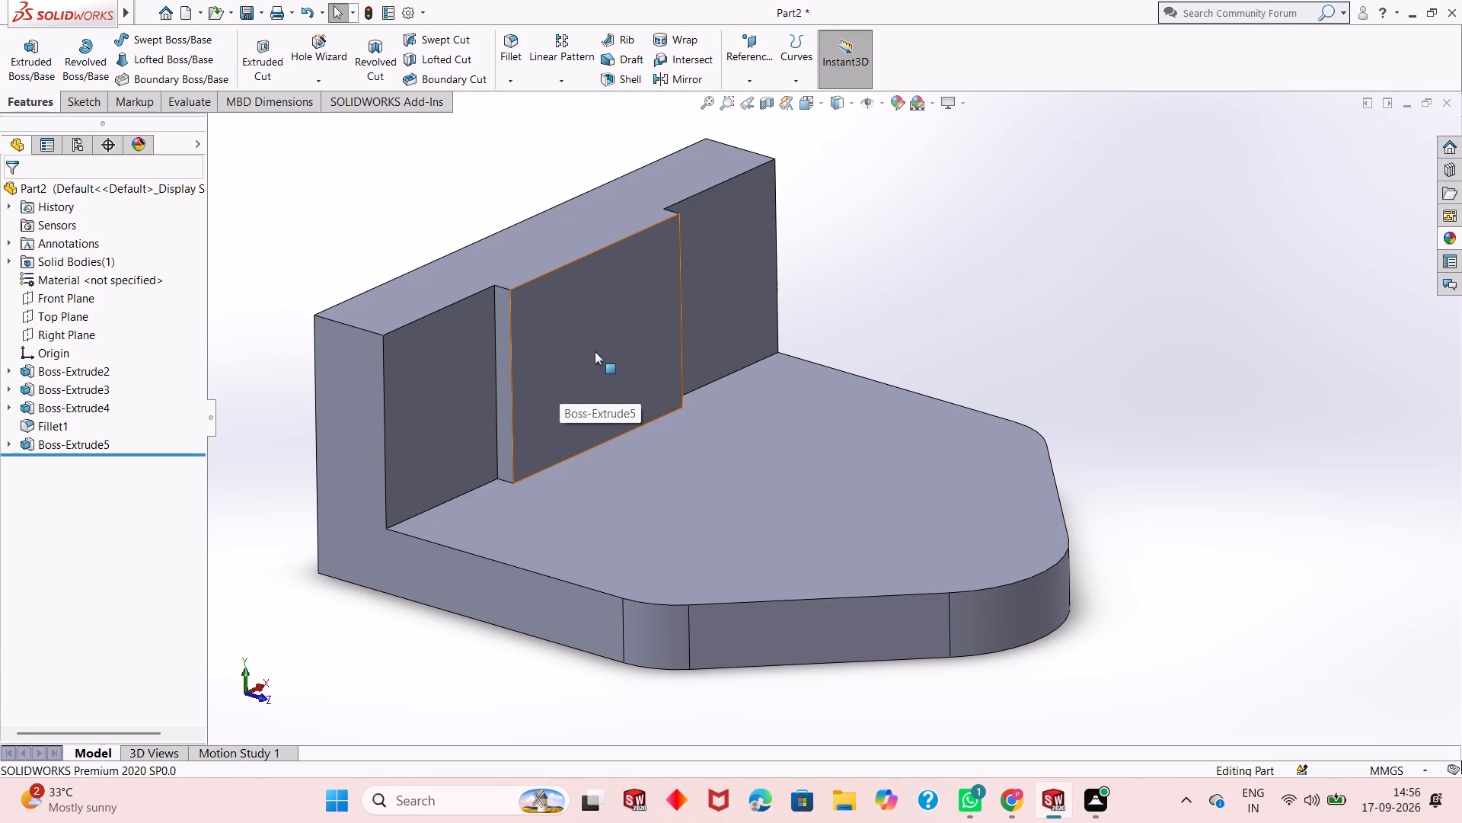
Examine the raised pad on the upright and where it meets the base.
{"action": "scroll", "coordinate": [595, 351], "scroll_direction": "up", "scroll_amount": 1}
{"action": "scroll", "coordinate": [623, 276], "scroll_direction": "down", "scroll_amount": 2}
{"action": "middle_click_drag", "start_coordinate": [656, 322], "coordinate": [656, 383]}
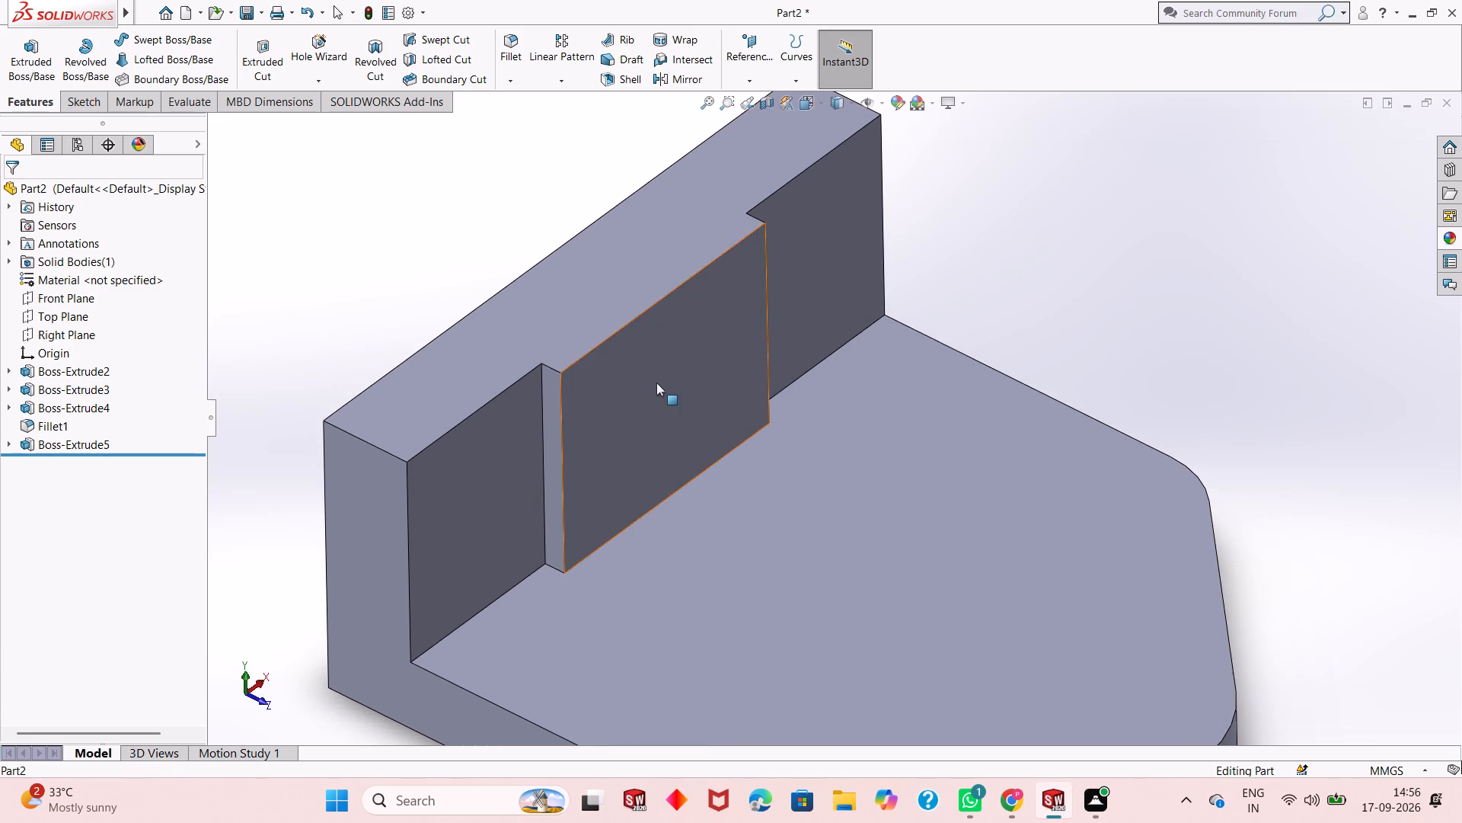
{"action": "scroll", "coordinate": [653, 297], "scroll_direction": "up", "scroll_amount": 2}
{"action": "scroll", "coordinate": [783, 345], "scroll_direction": "down", "scroll_amount": 1}
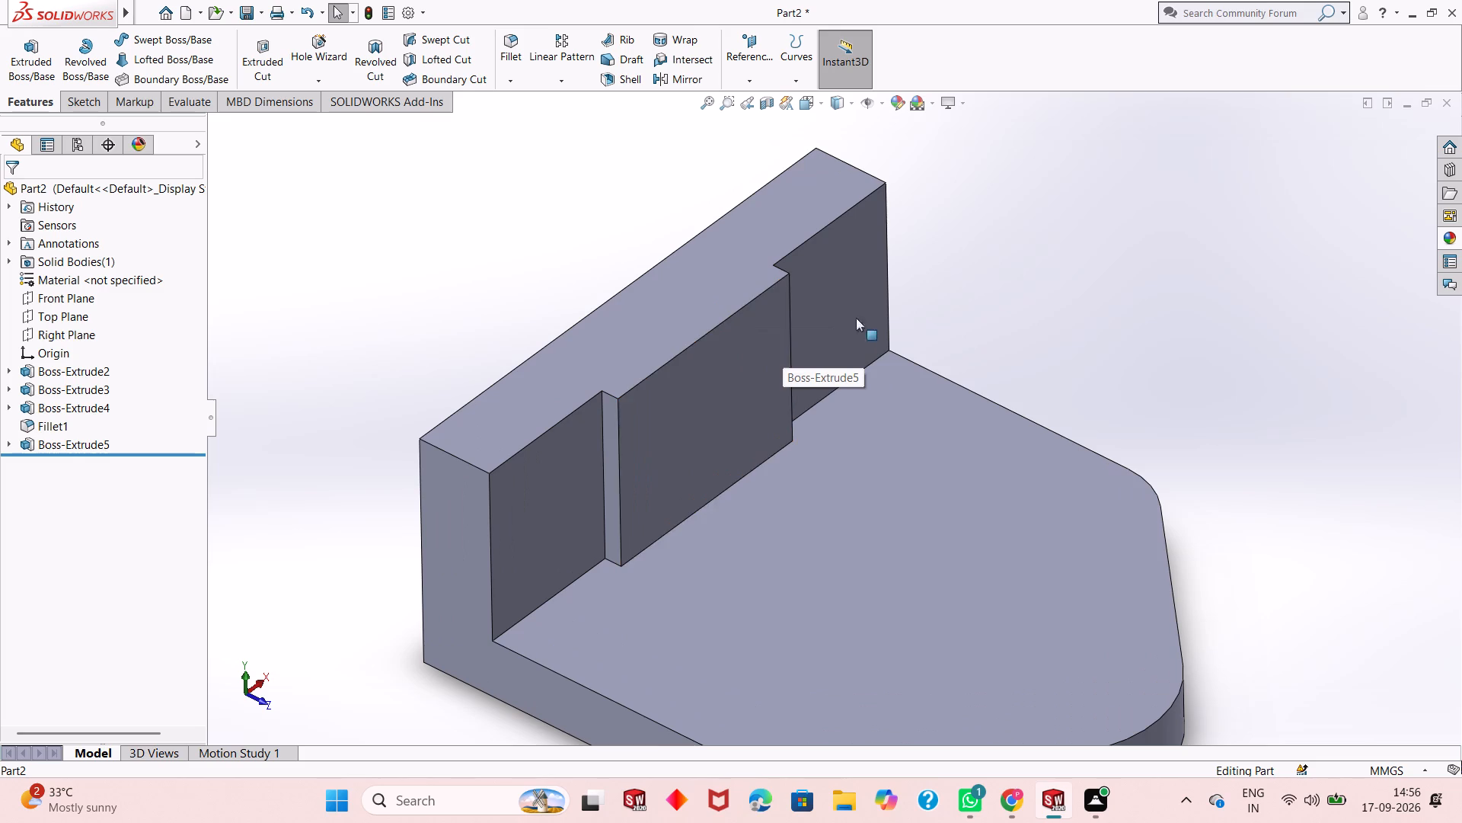
{"action": "scroll", "coordinate": [701, 345], "scroll_direction": "up", "scroll_amount": 1}
{"action": "scroll", "coordinate": [624, 387], "scroll_direction": "up", "scroll_amount": 2}
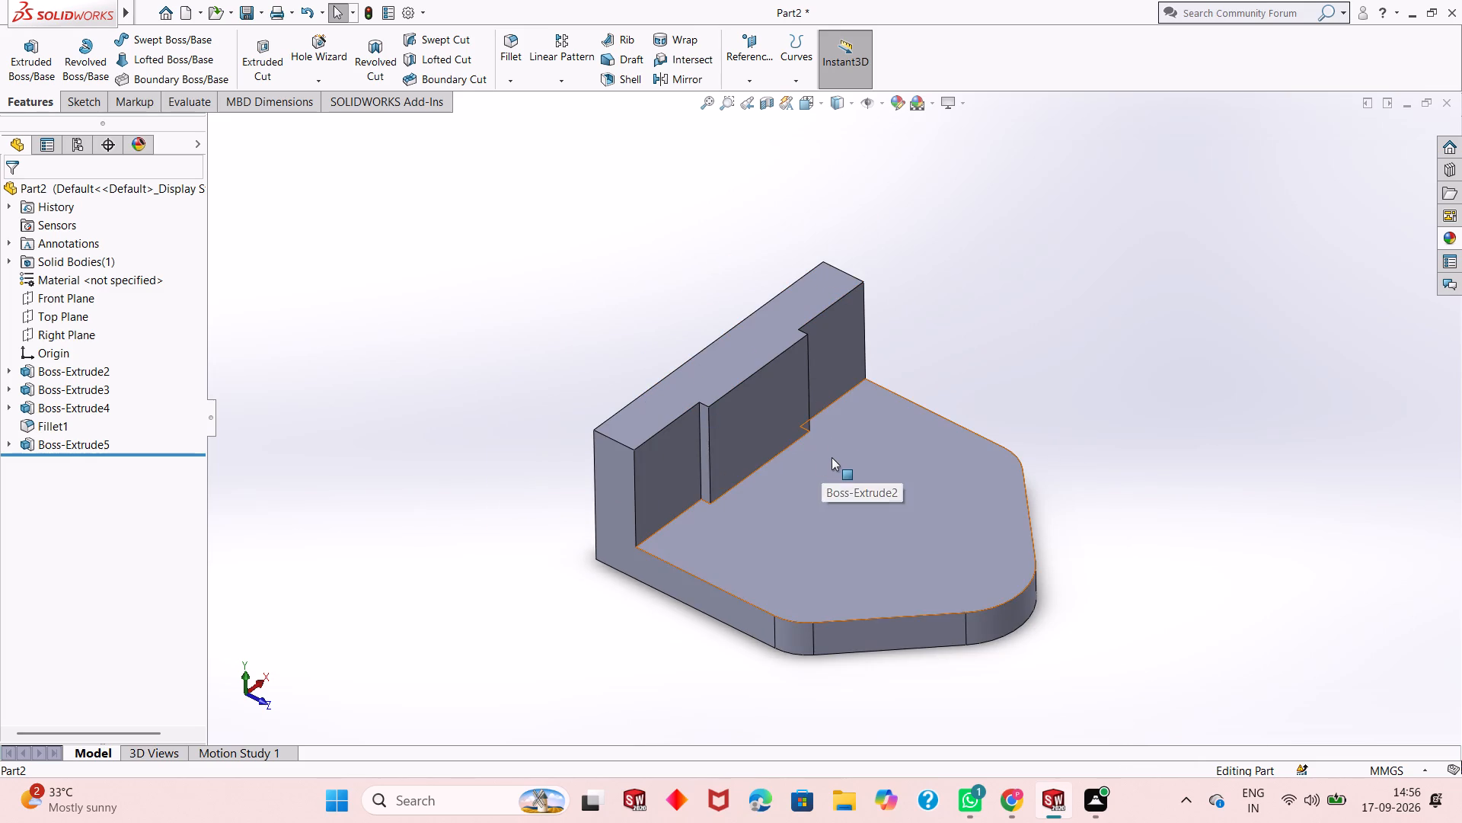
{"action": "scroll", "coordinate": [833, 436], "scroll_direction": "down", "scroll_amount": 1}
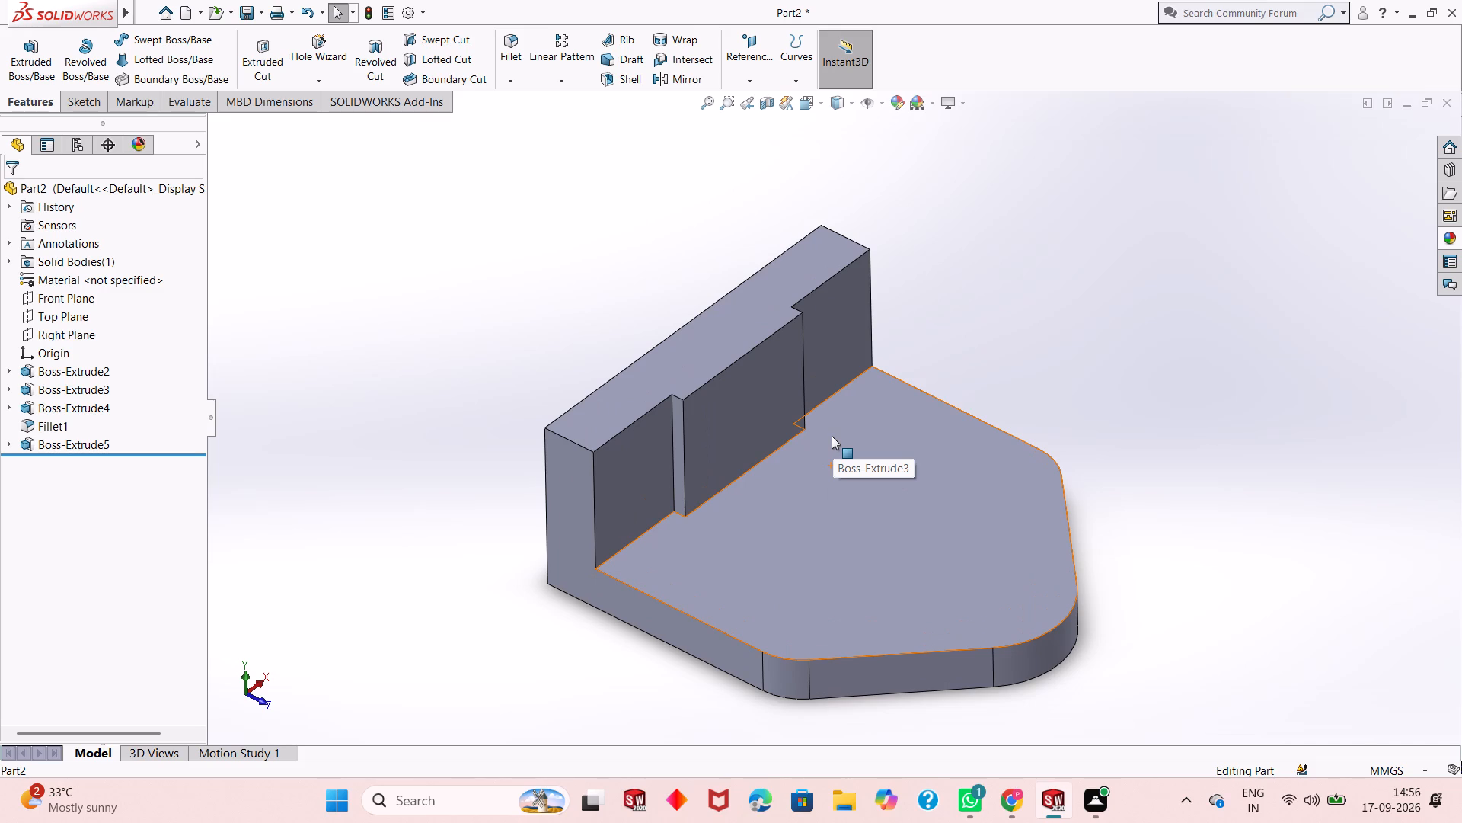
{"action": "scroll", "coordinate": [832, 436], "scroll_direction": "down", "scroll_amount": 1}
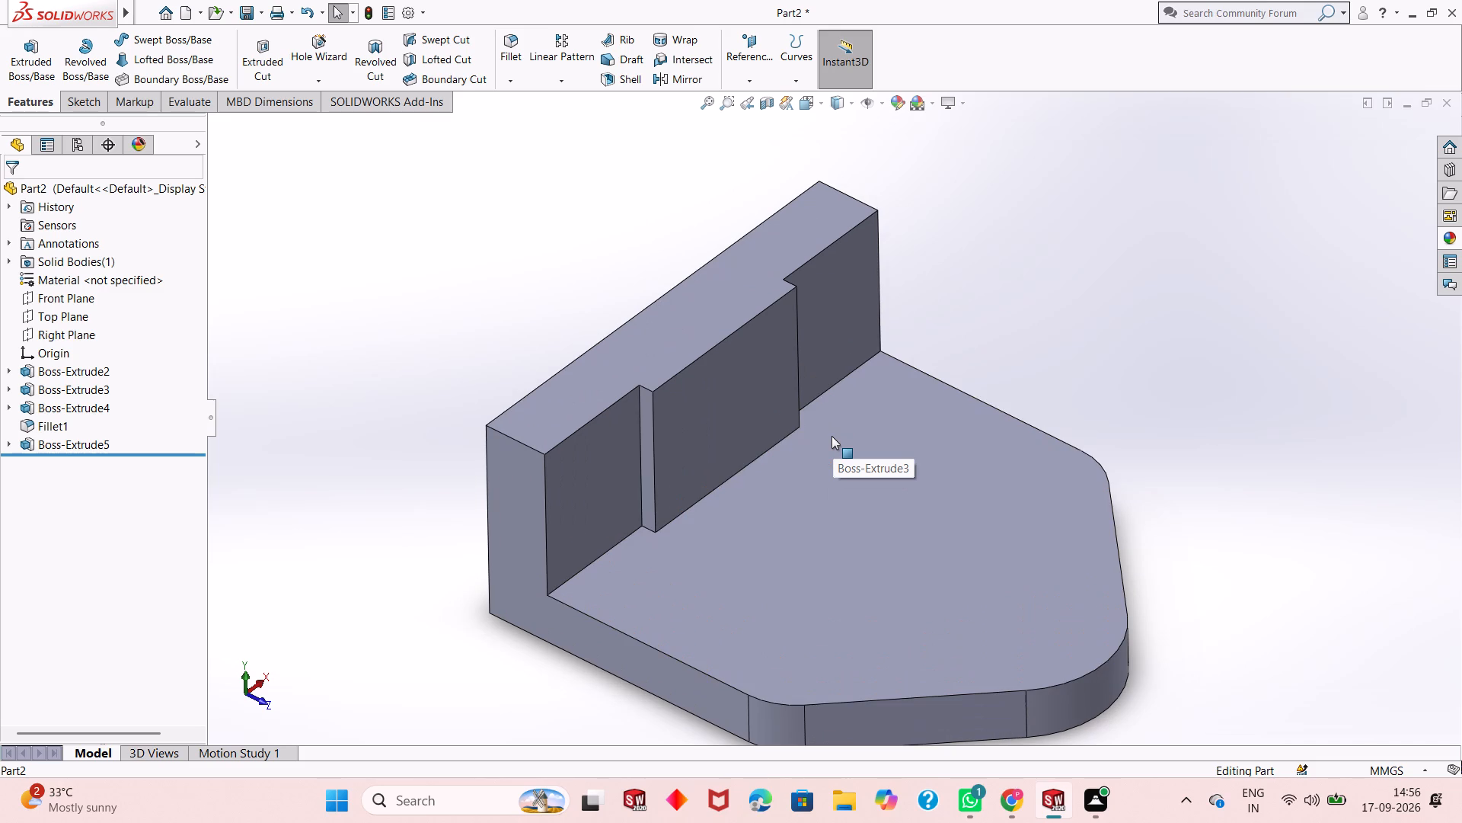
{"action": "scroll", "coordinate": [832, 436], "scroll_direction": "down", "scroll_amount": 1}
{"action": "scroll", "coordinate": [832, 436], "scroll_direction": "up", "scroll_amount": 1}
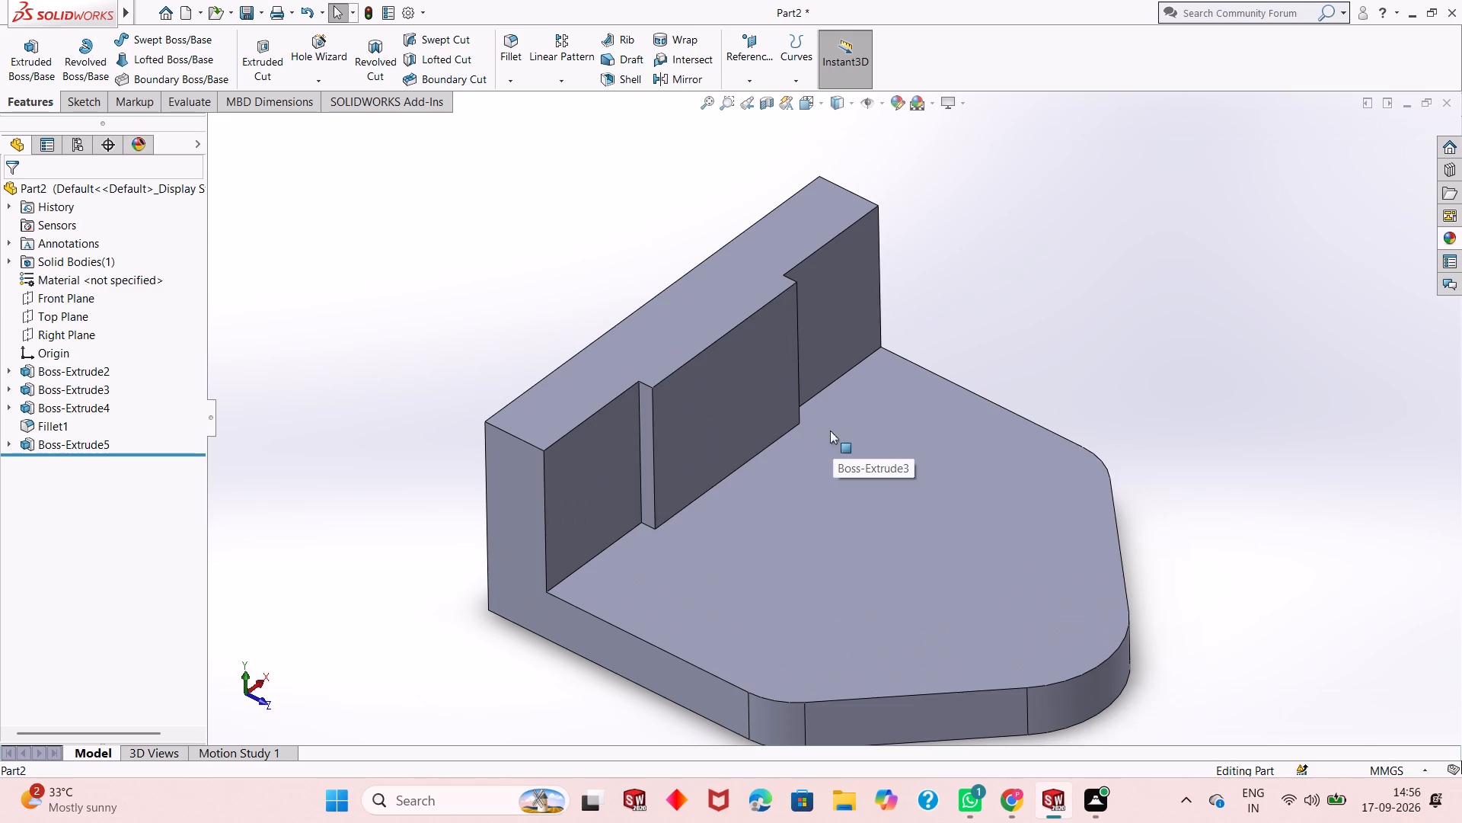
{"action": "scroll", "coordinate": [787, 290], "scroll_direction": "up", "scroll_amount": 2}
{"action": "scroll", "coordinate": [840, 271], "scroll_direction": "down", "scroll_amount": 1}
{"action": "scroll", "coordinate": [863, 373], "scroll_direction": "down", "scroll_amount": 2}
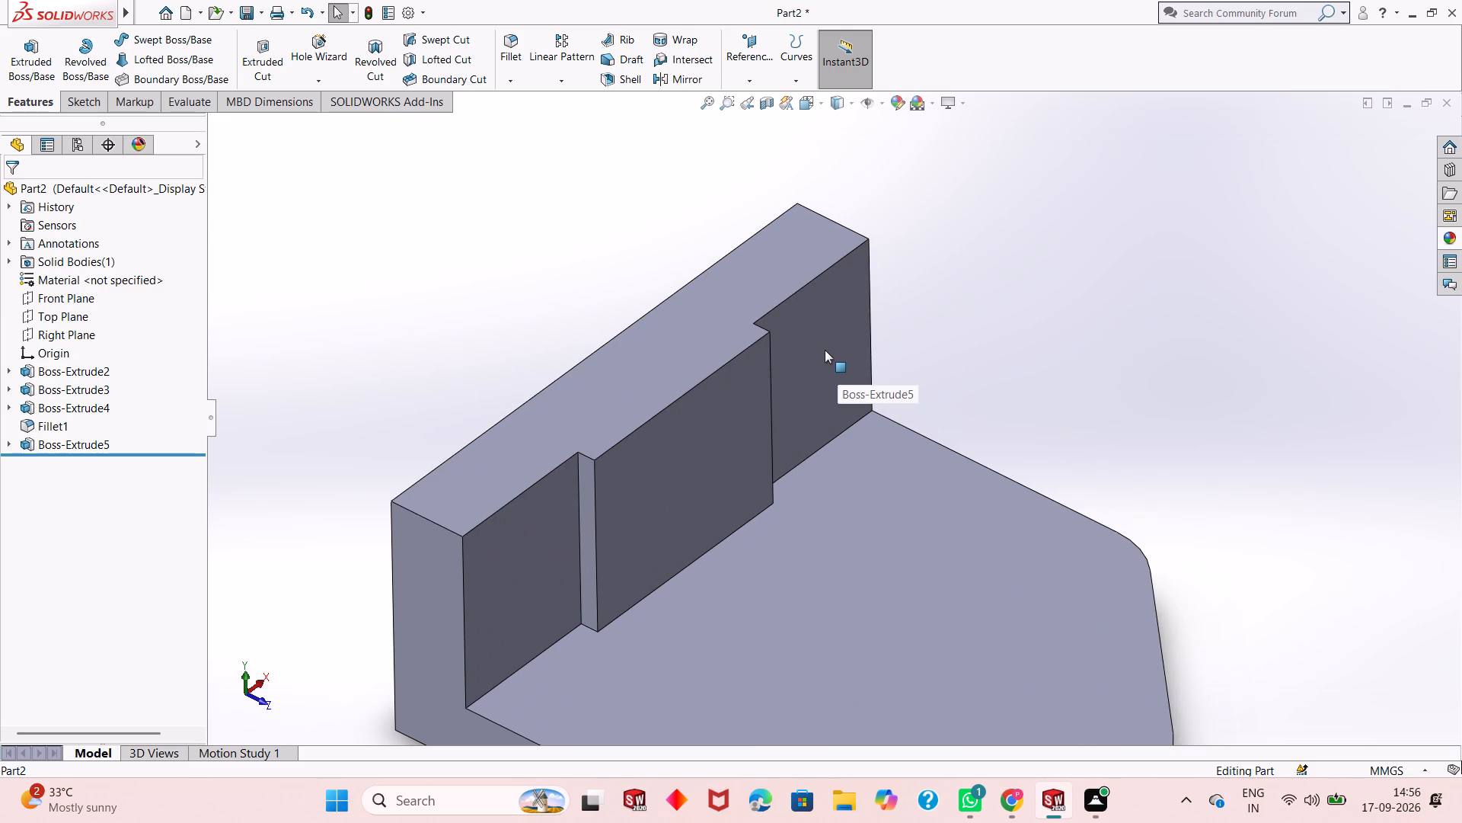
{"action": "scroll", "coordinate": [773, 369], "scroll_direction": "up", "scroll_amount": 1}
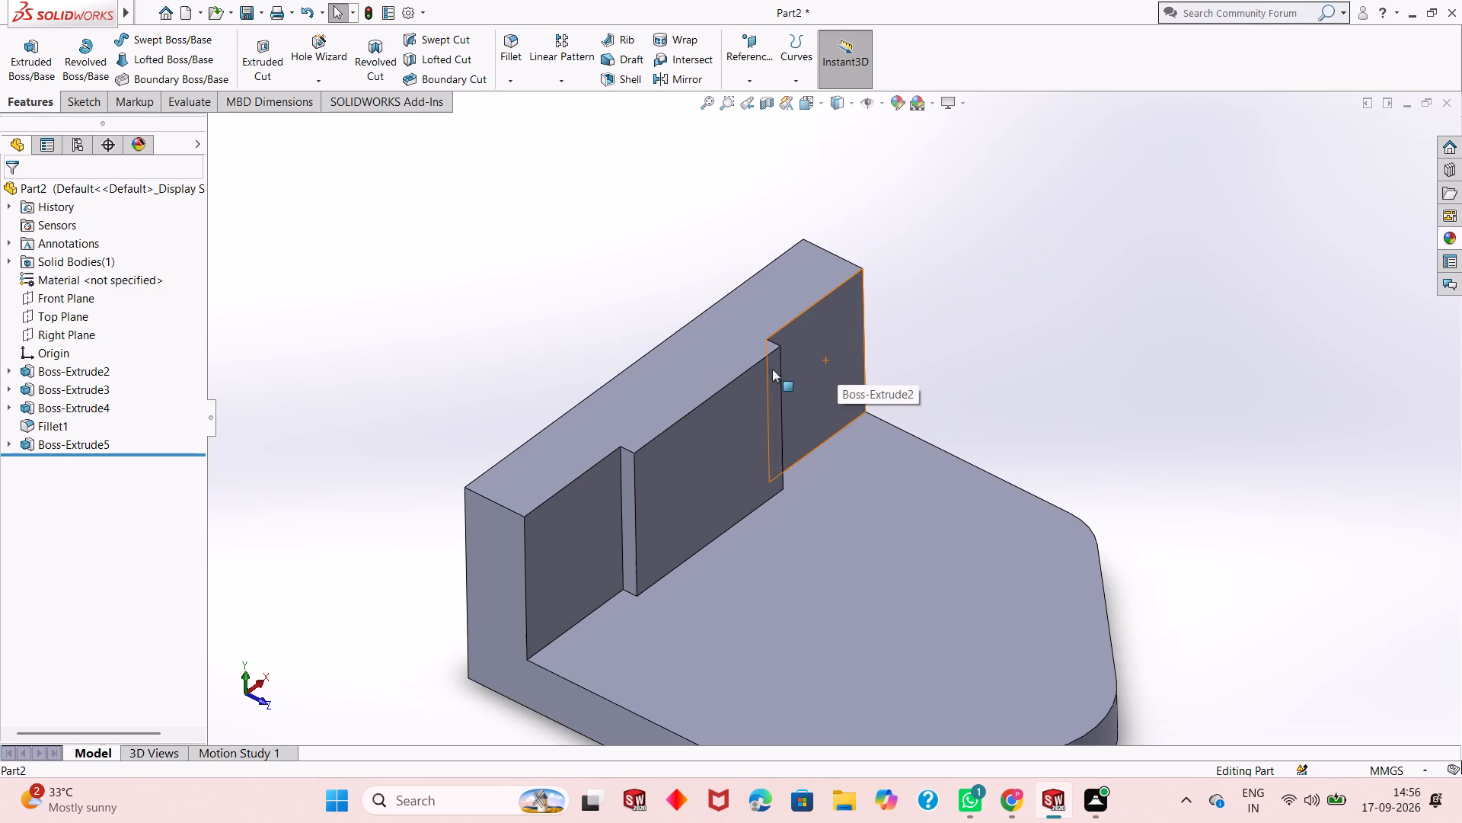
{"action": "scroll", "coordinate": [816, 416], "scroll_direction": "down", "scroll_amount": 1}
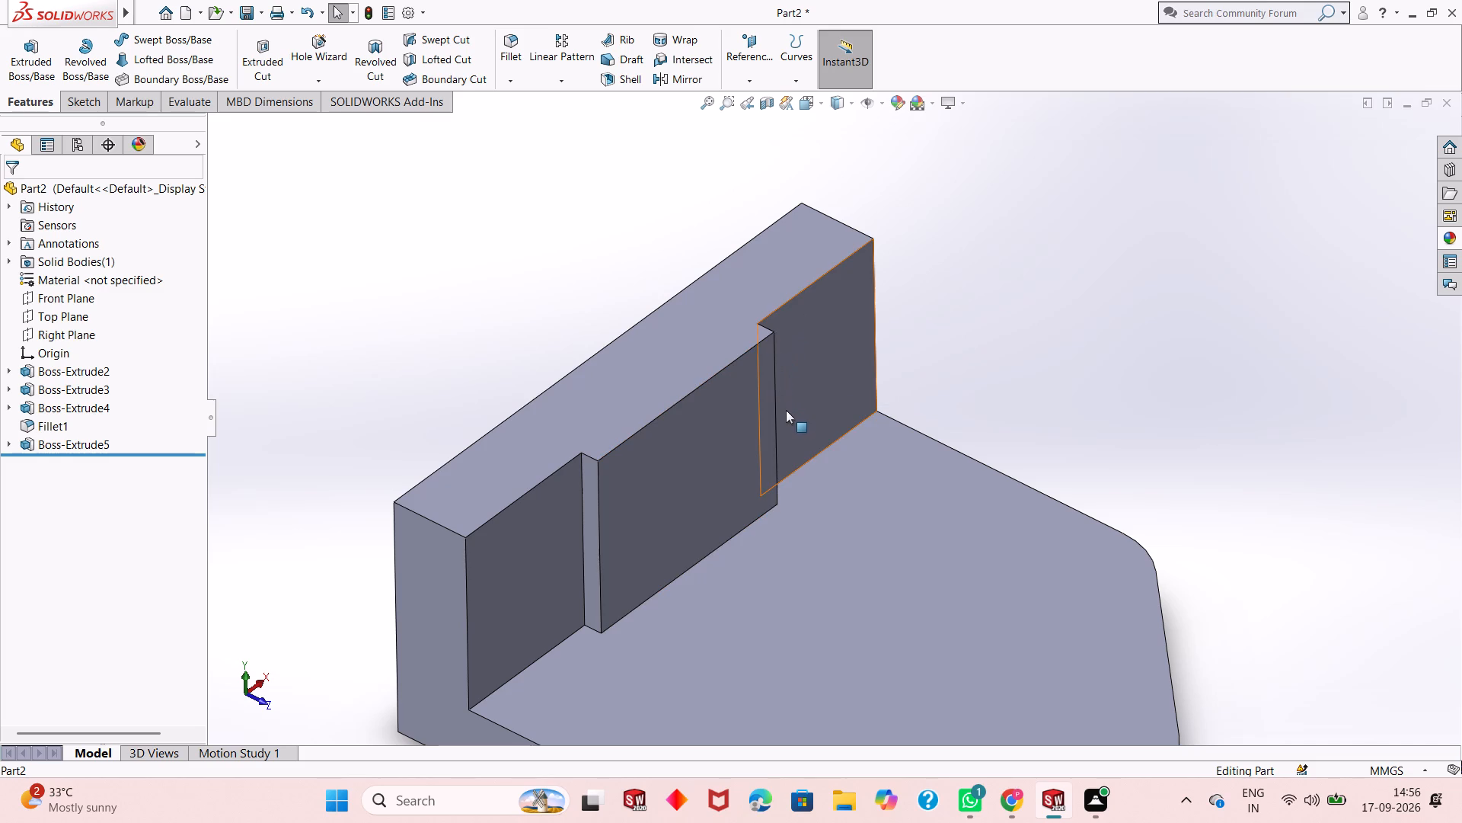
{"action": "scroll", "coordinate": [787, 411], "scroll_direction": "up", "scroll_amount": 1}
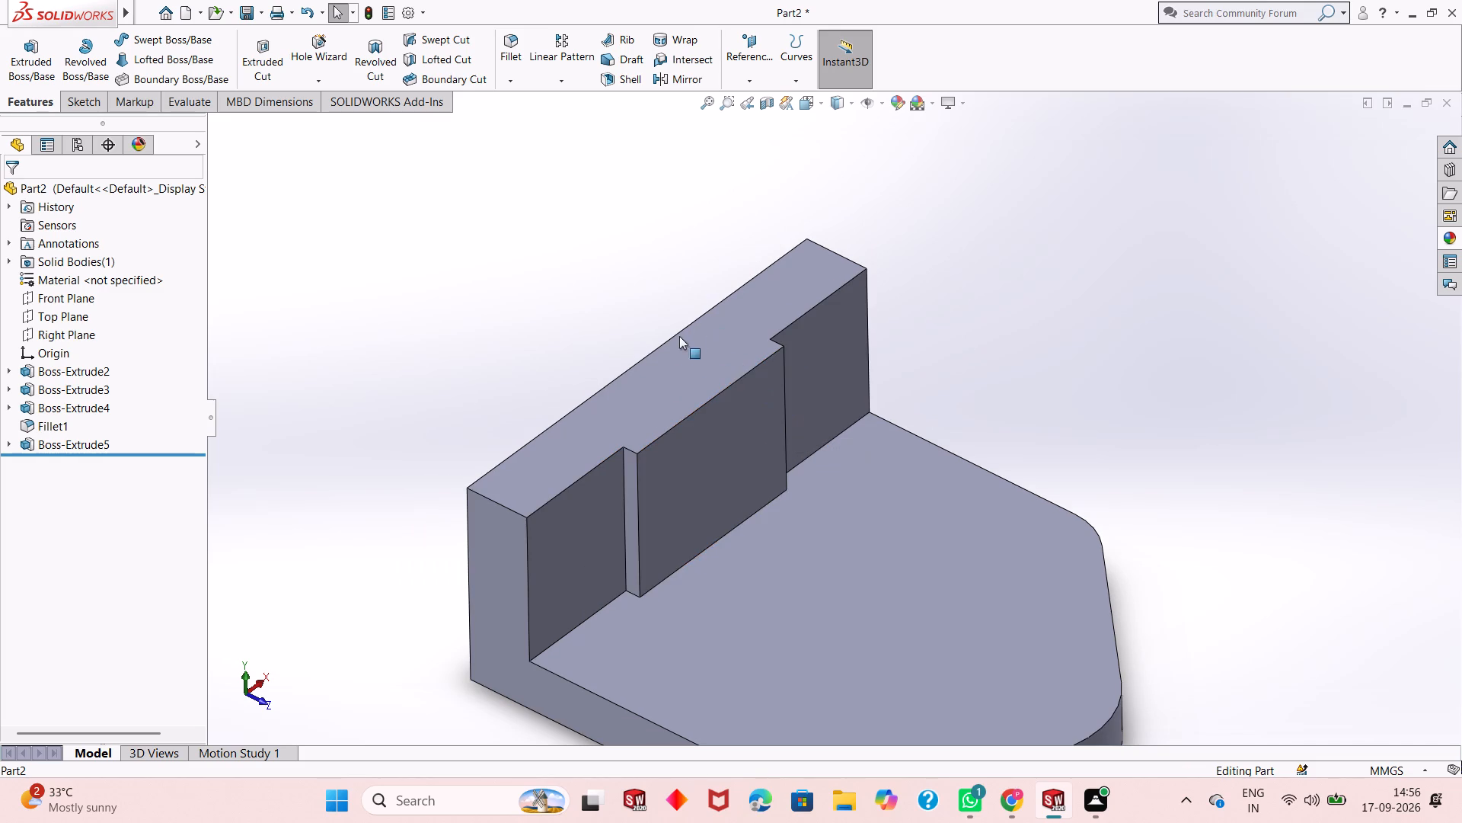
On the raised pad's front face, sketch a corner rectangle about 13.5 mm wide from the pad's top edge down to its bottom edge.
{"action": "left_click", "coordinate": [717, 431]}
{"action": "left_click", "coordinate": [783, 389]}
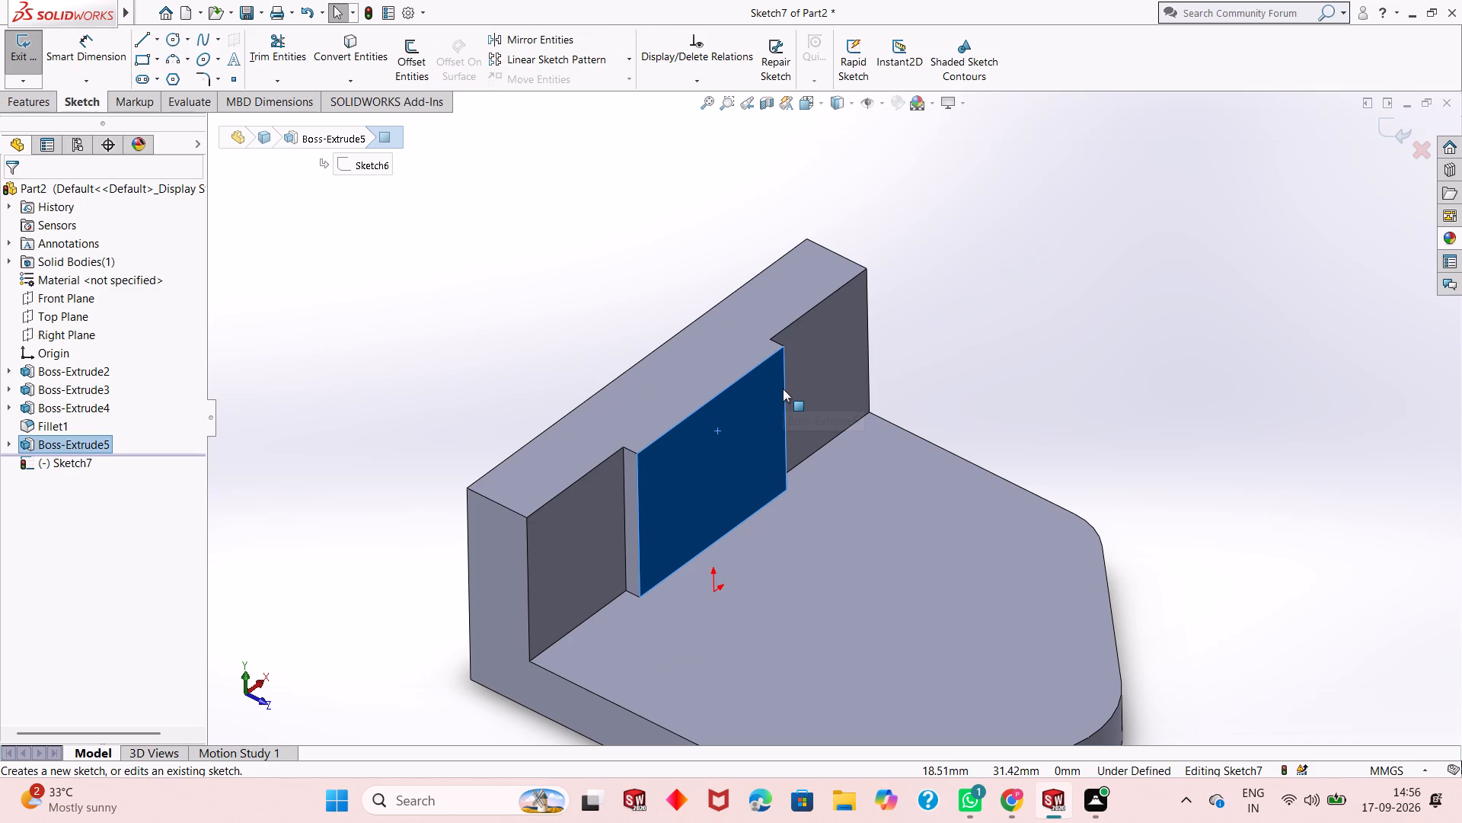
{"action": "key", "text": "ctrl+8"}
{"action": "key", "text": "Escape"}
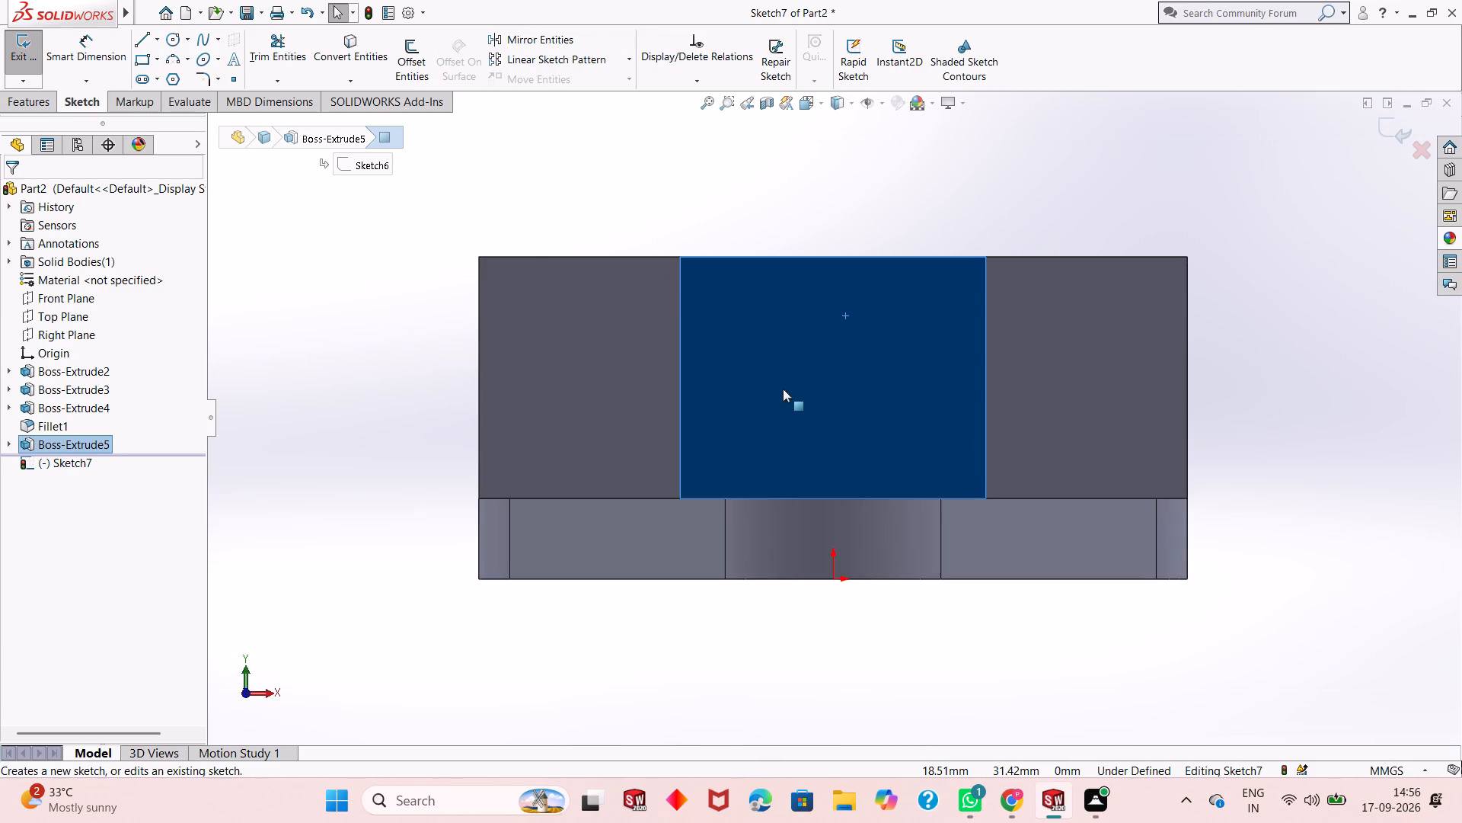
{"action": "left_click", "coordinate": [146, 56]}
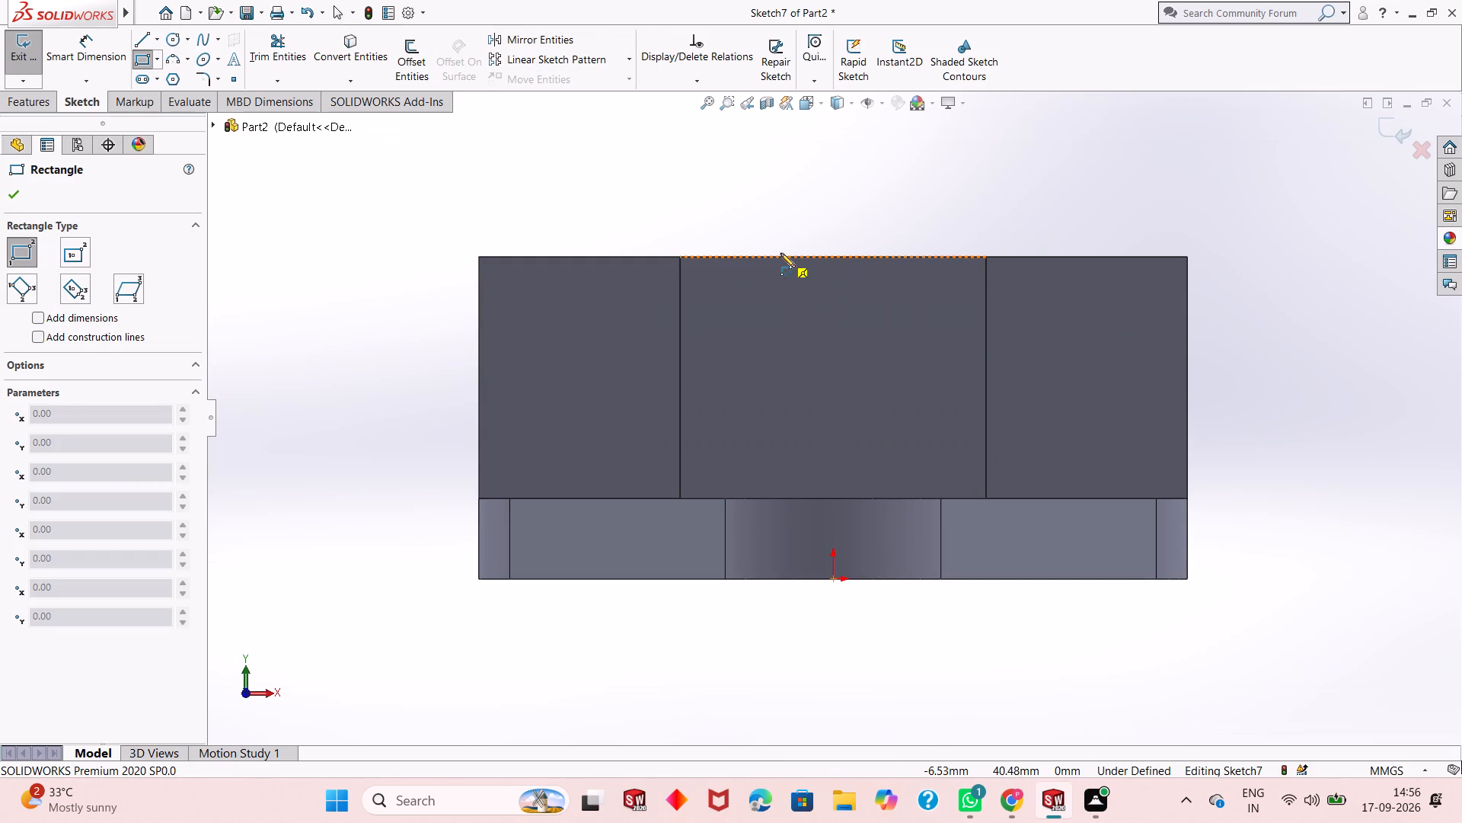
{"action": "left_click", "coordinate": [782, 257]}
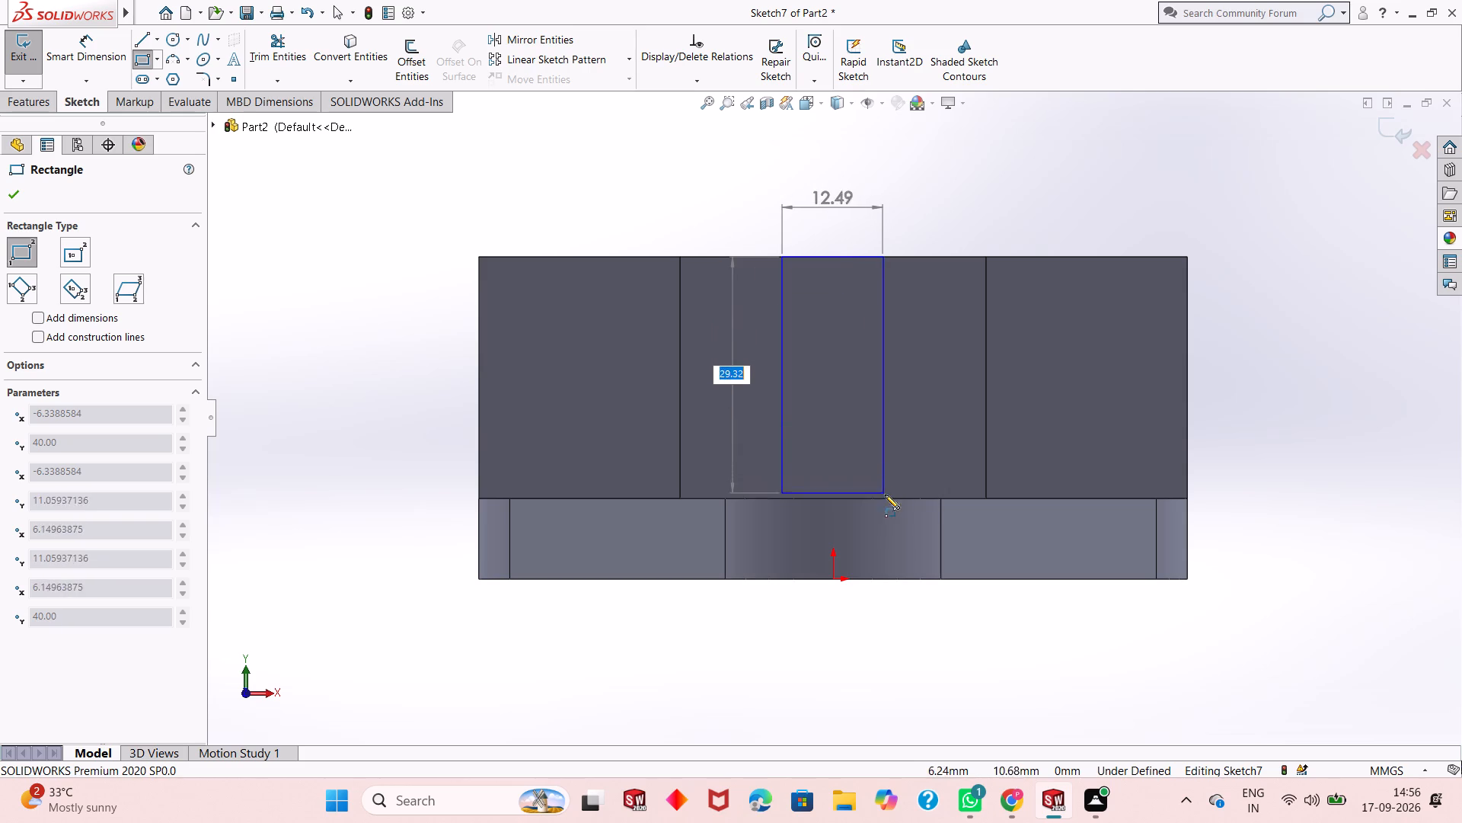
{"action": "left_click", "coordinate": [891, 501]}
{"action": "right_click", "coordinate": [892, 501]}
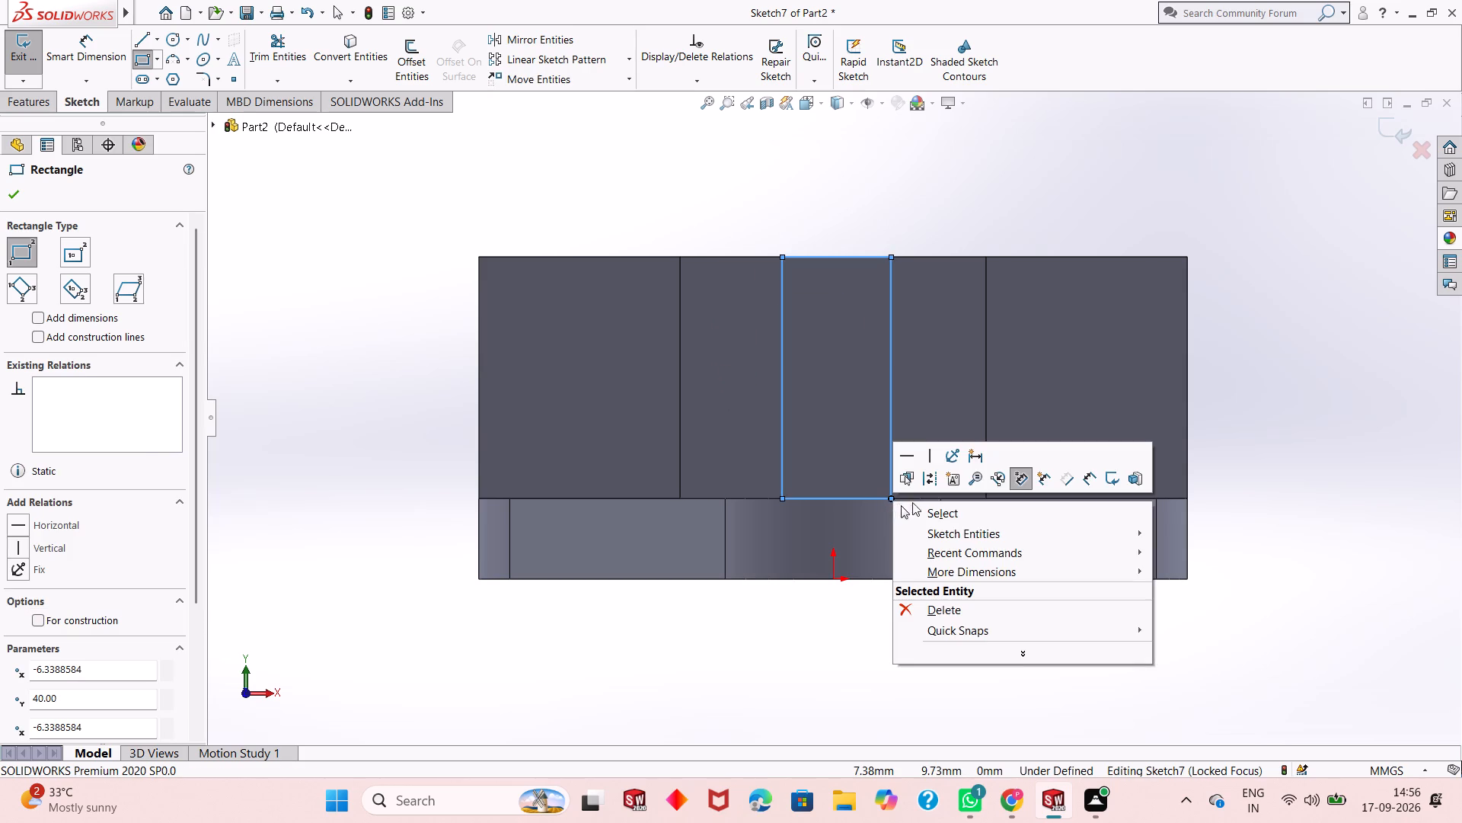
{"action": "left_click", "coordinate": [943, 514]}
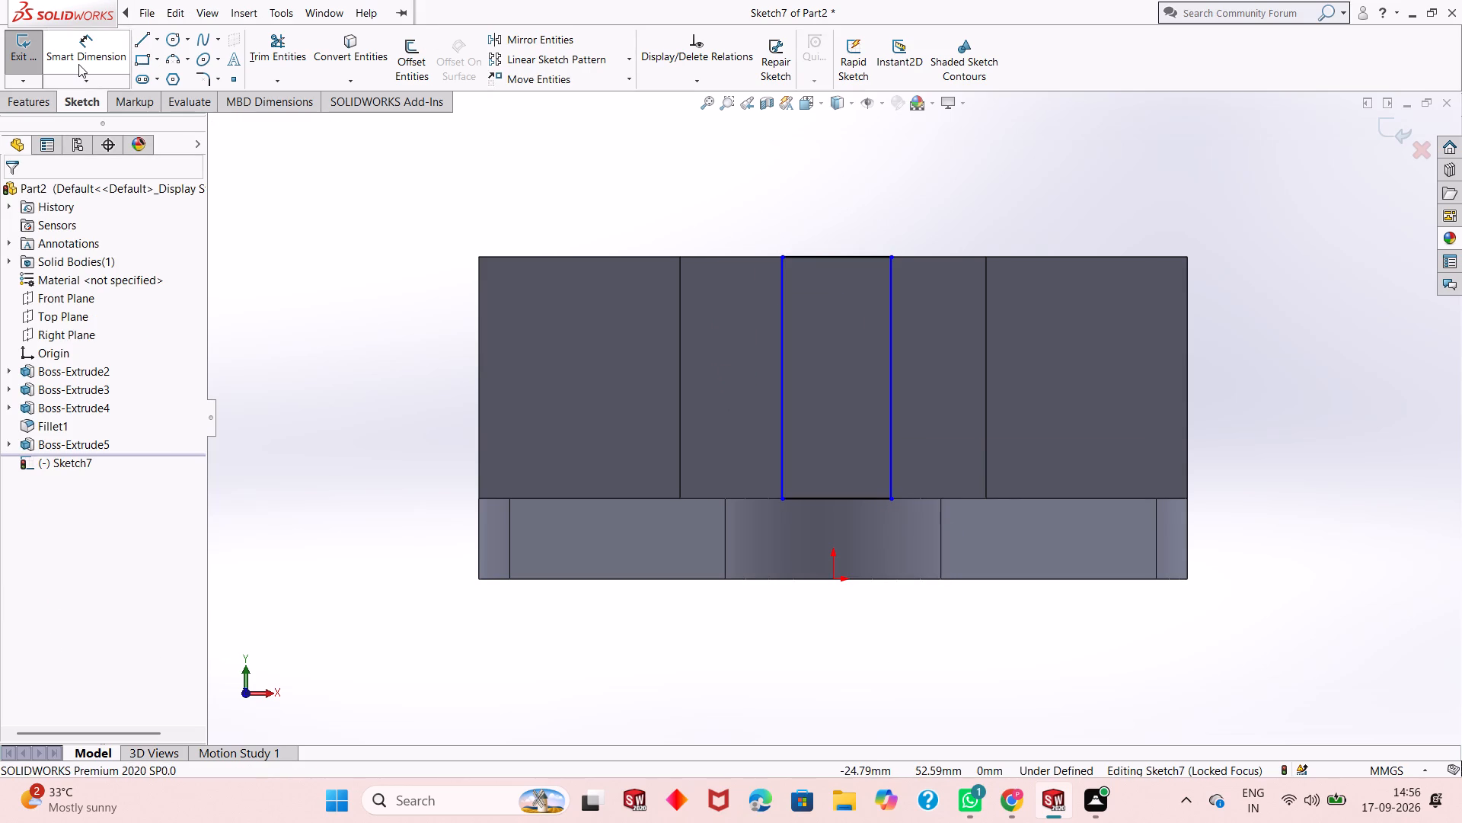
Dimension the new rectangle's top edge to a width of 10 mm.
{"action": "left_click", "coordinate": [78, 64]}
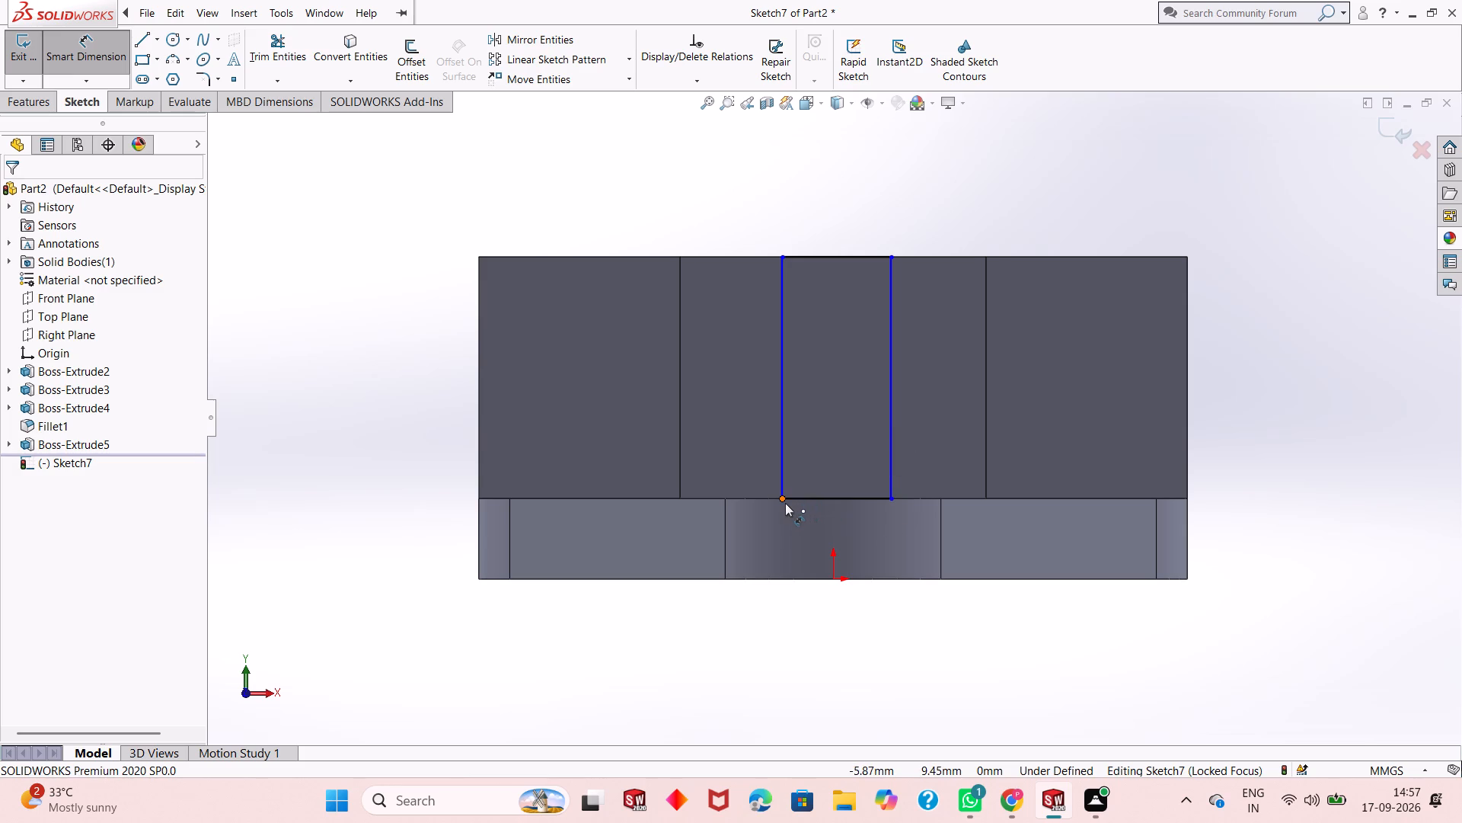
{"action": "left_click", "coordinate": [857, 258]}
{"action": "left_click", "coordinate": [851, 146]}
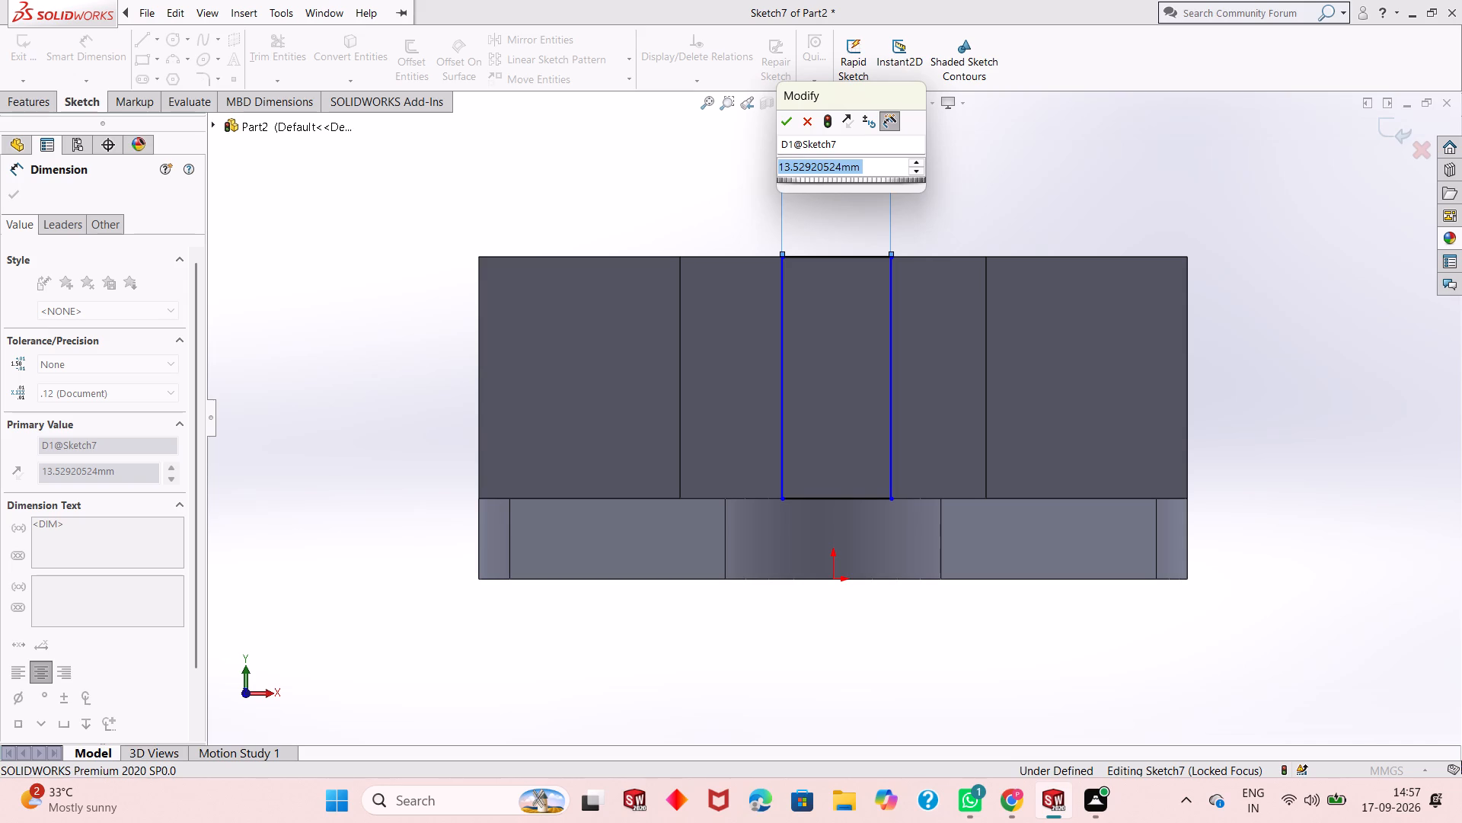
{"action": "type", "text": "10"}
{"action": "key", "text": "Return"}
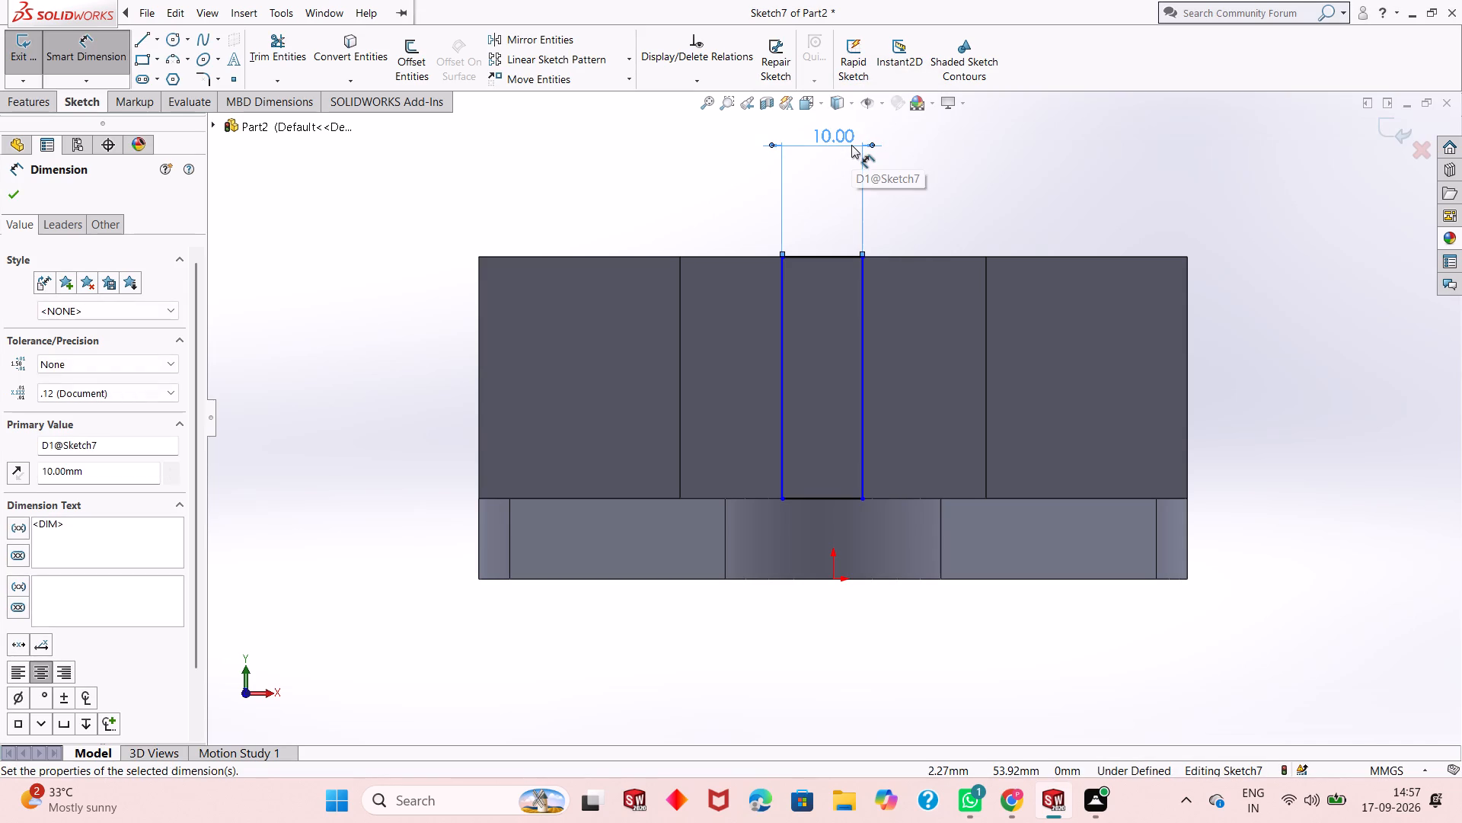
Dimension the horizontal distance from the rectangle's upper corner to the origin as 5 mm, centring the rectangle.
{"action": "left_click", "coordinate": [784, 258]}
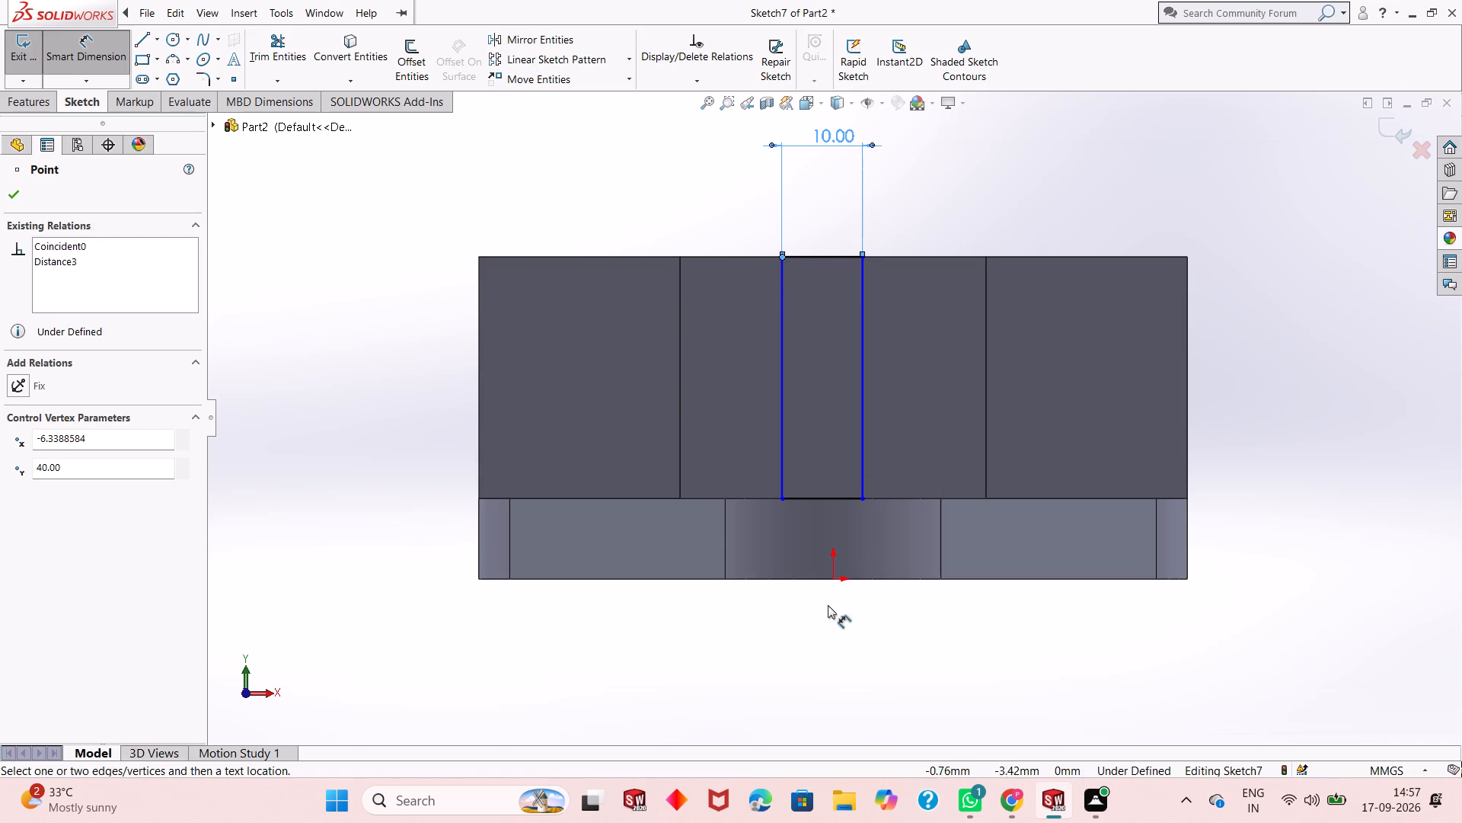
{"action": "left_click", "coordinate": [830, 579]}
{"action": "left_click", "coordinate": [808, 687]}
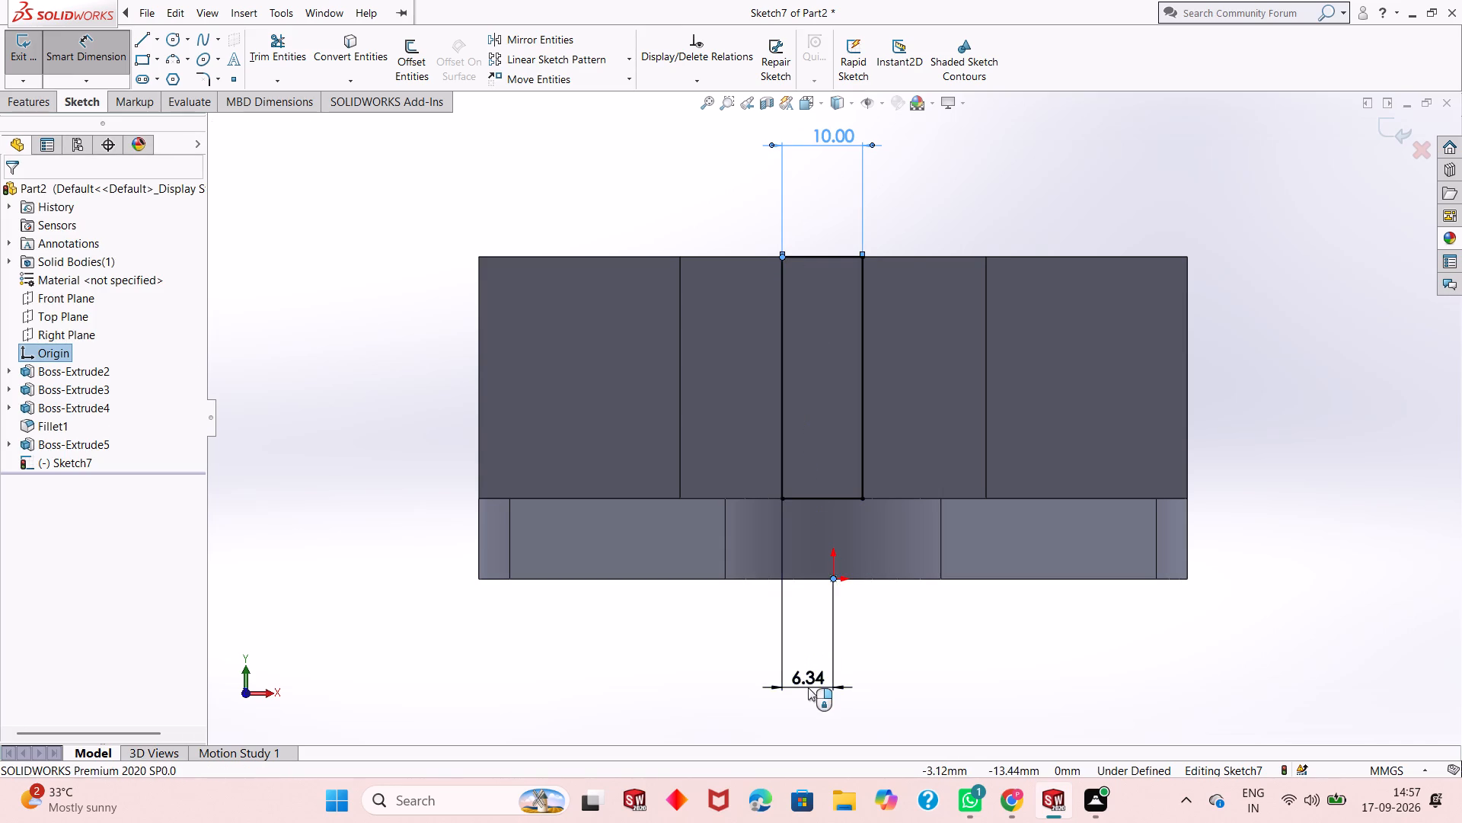
{"action": "key", "text": "5"}
{"action": "key", "text": "Return"}
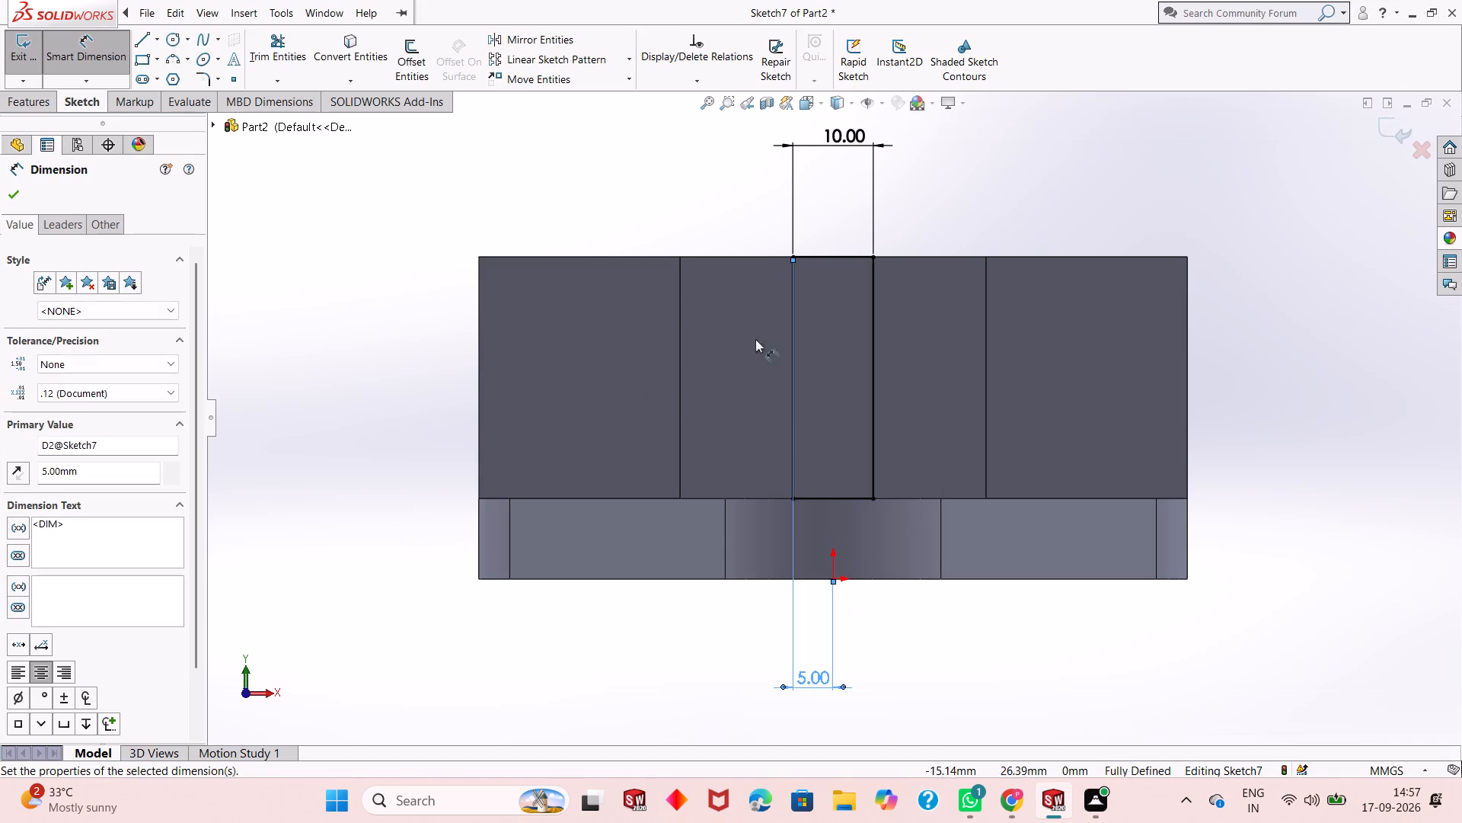
{"action": "left_click", "coordinate": [18, 200]}
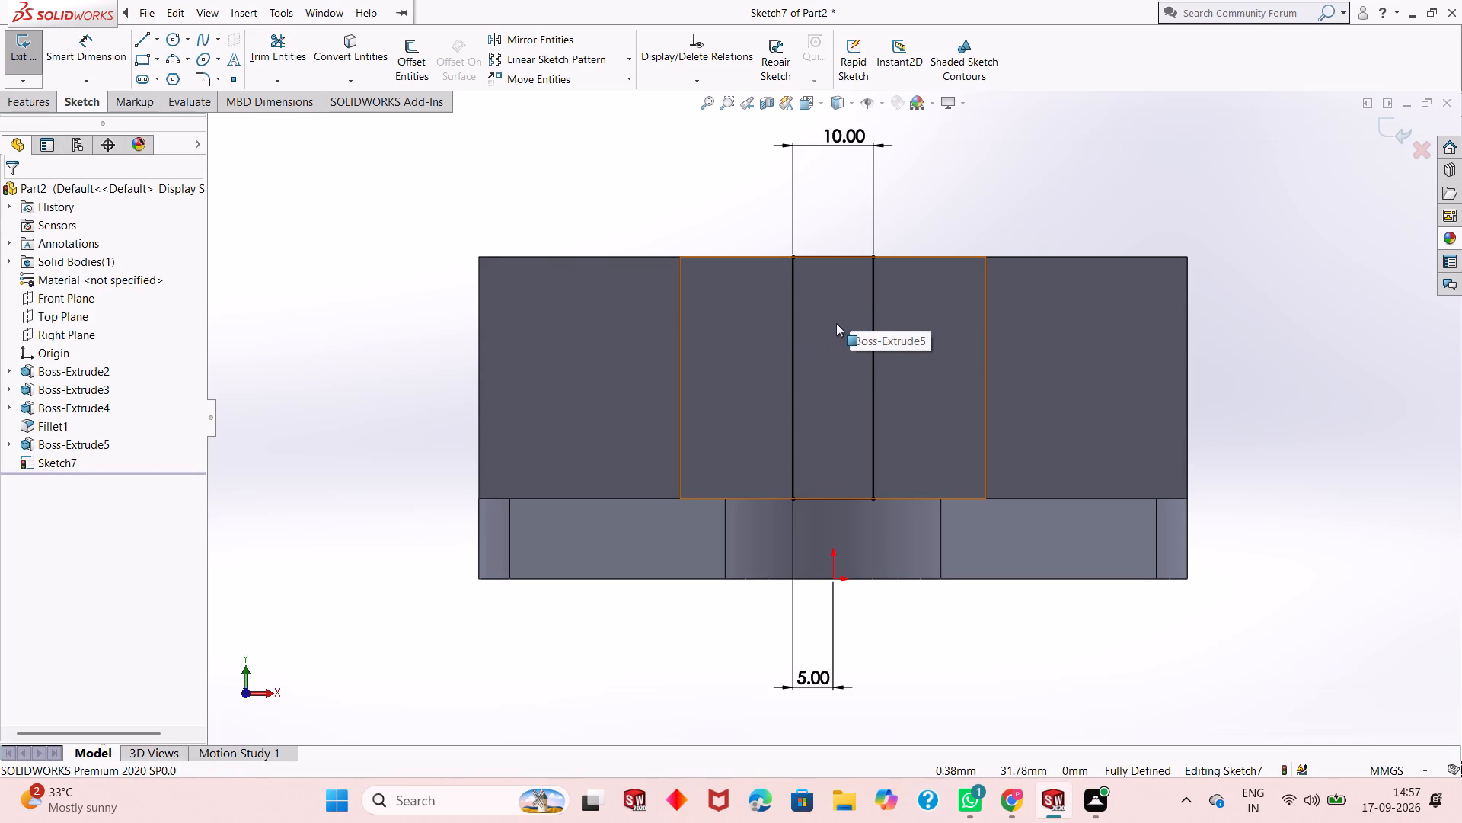
Extrude the 10 mm wide rectangle 4 mm outward from the wide pad's front face, merged with the body.
{"action": "middle_click_drag", "start_coordinate": [836, 323], "coordinate": [911, 368]}
{"action": "scroll", "coordinate": [654, 232], "scroll_direction": "down", "scroll_amount": 3}
{"action": "scroll", "coordinate": [652, 232], "scroll_direction": "up", "scroll_amount": 4}
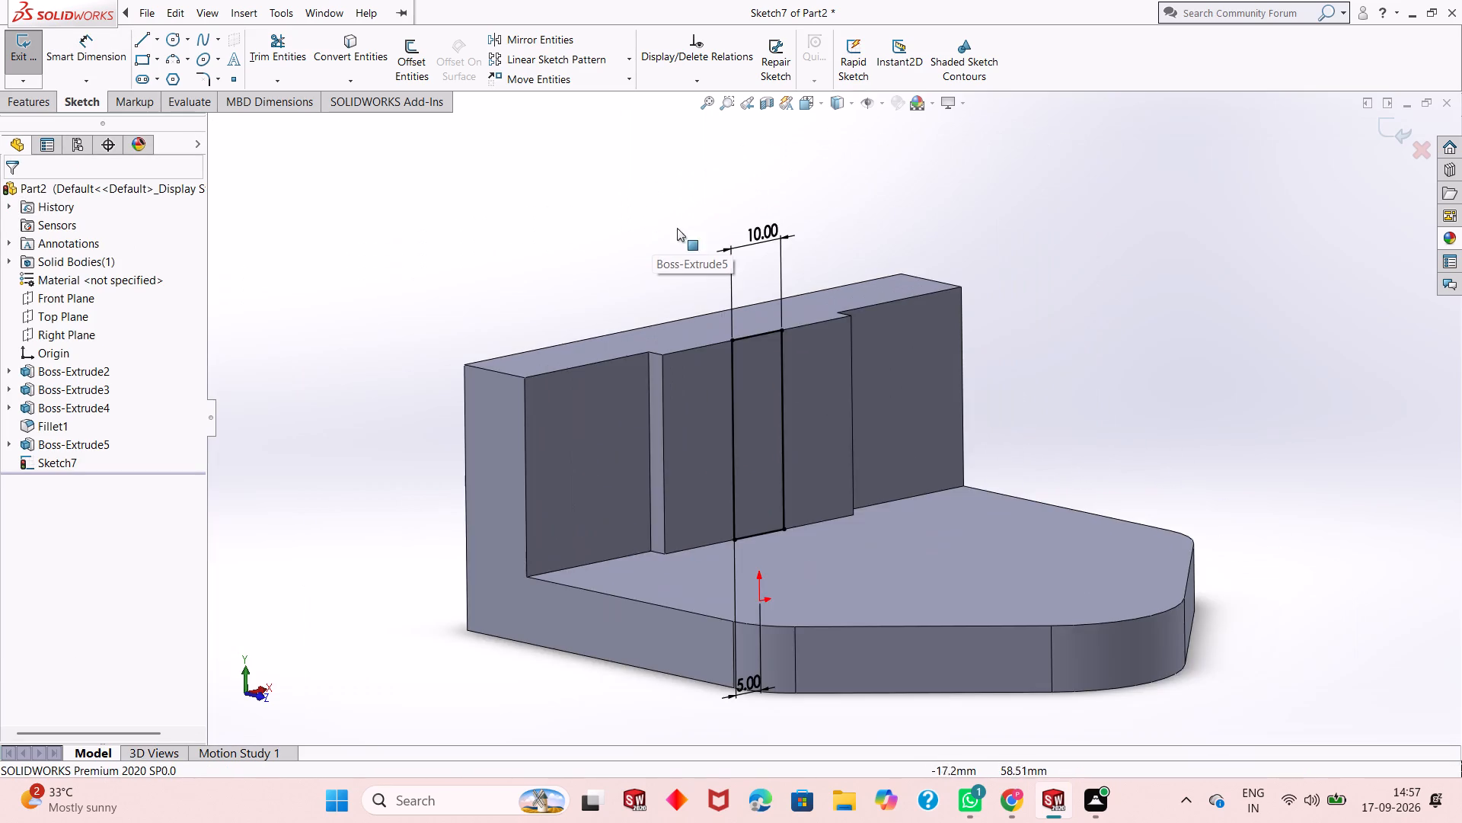
{"action": "scroll", "coordinate": [709, 226], "scroll_direction": "down", "scroll_amount": 2}
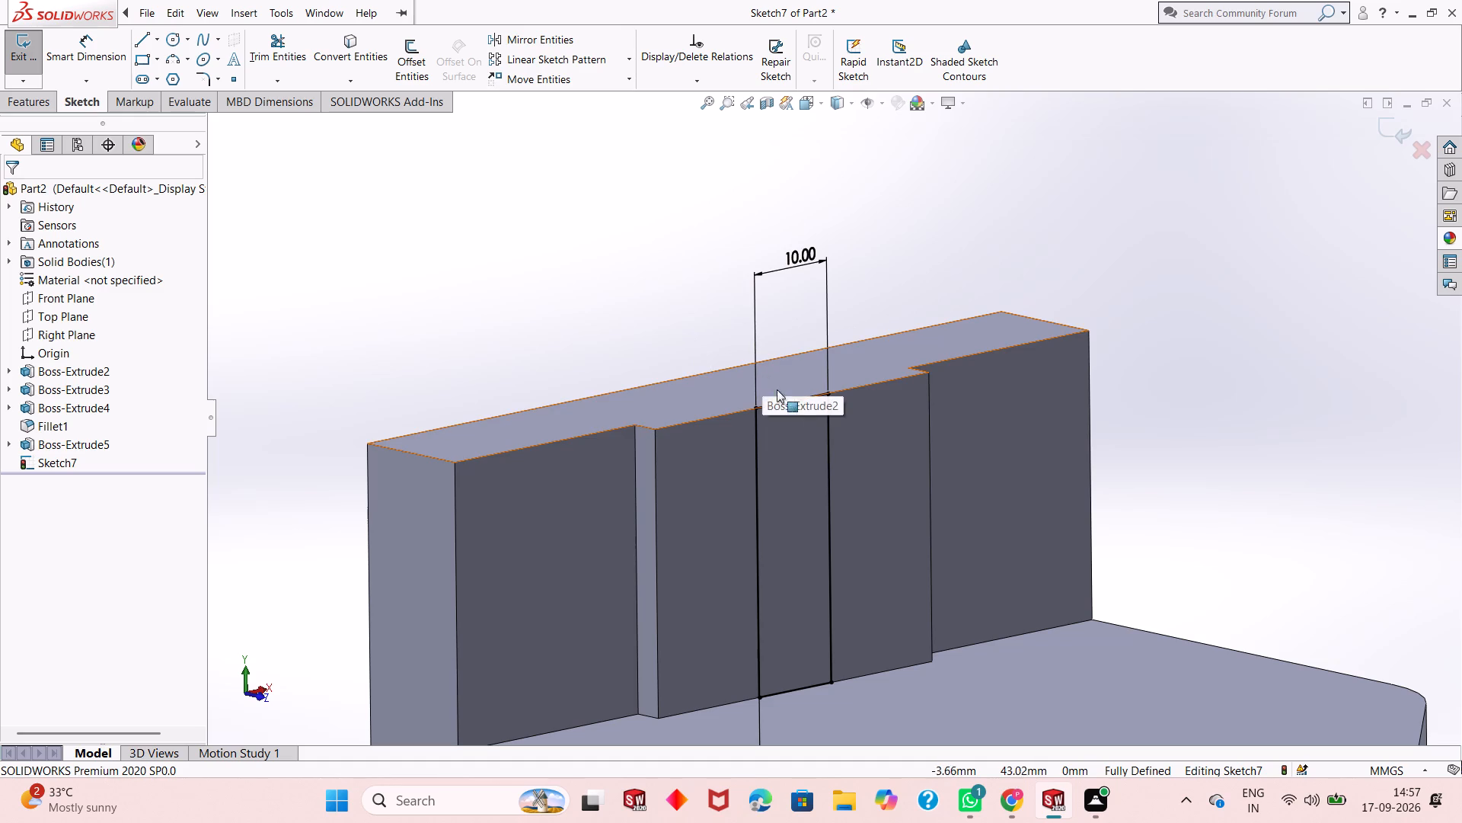
{"action": "scroll", "coordinate": [816, 376], "scroll_direction": "up", "scroll_amount": 2}
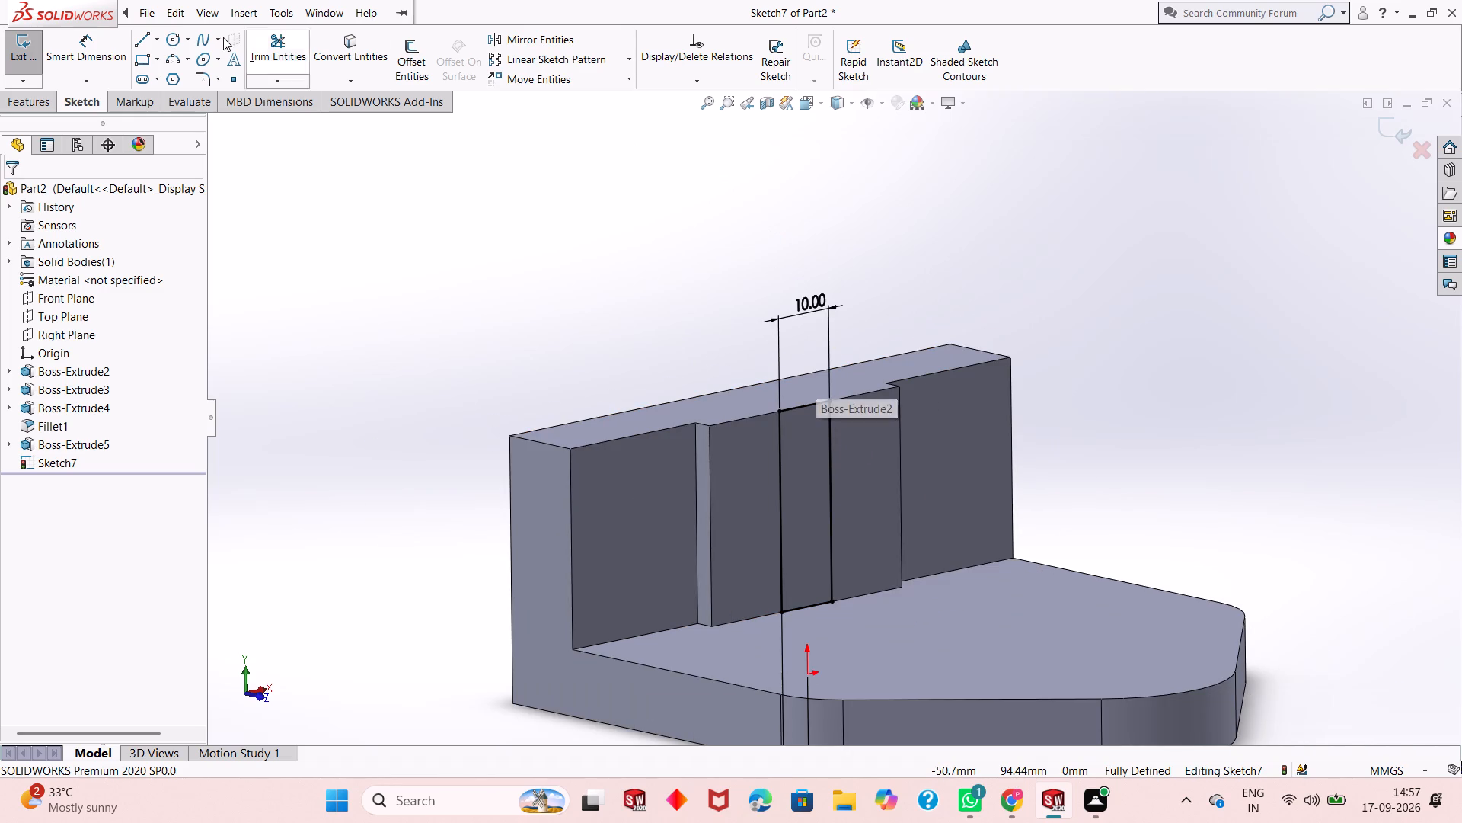
{"action": "left_click", "coordinate": [34, 107]}
{"action": "left_click", "coordinate": [29, 72]}
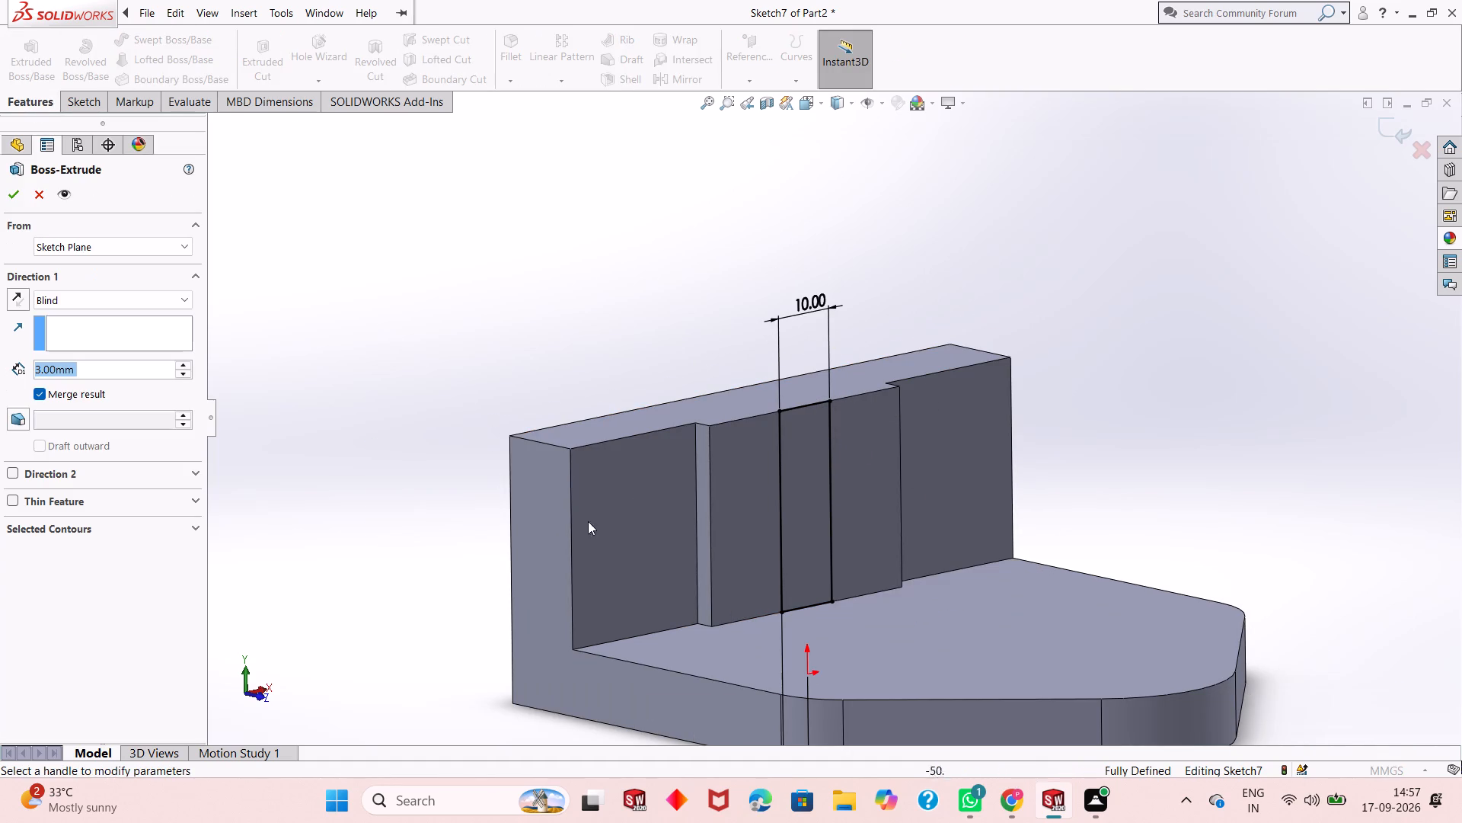
{"action": "key", "text": "4"}
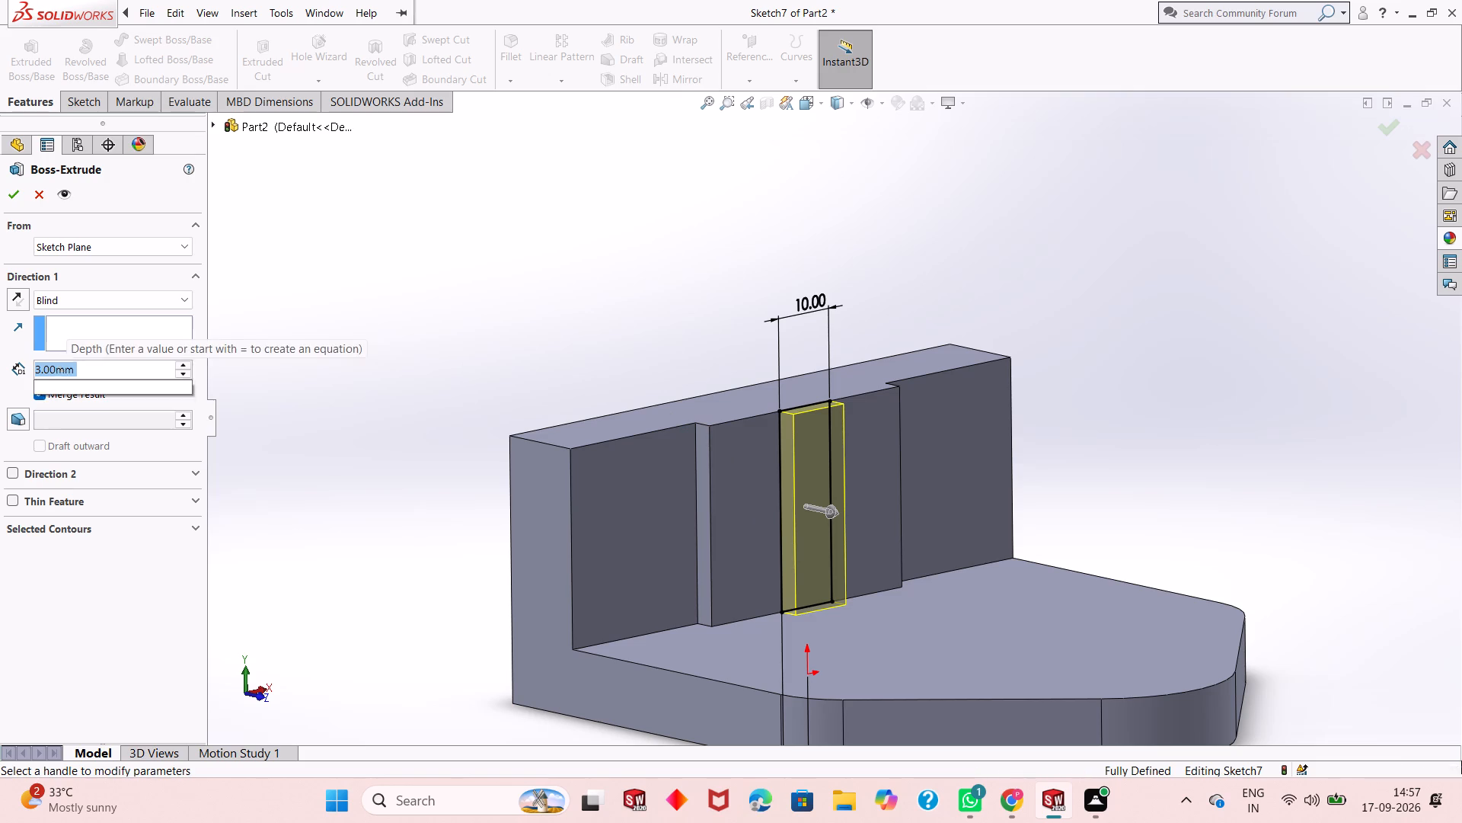
{"action": "key", "text": "Return"}
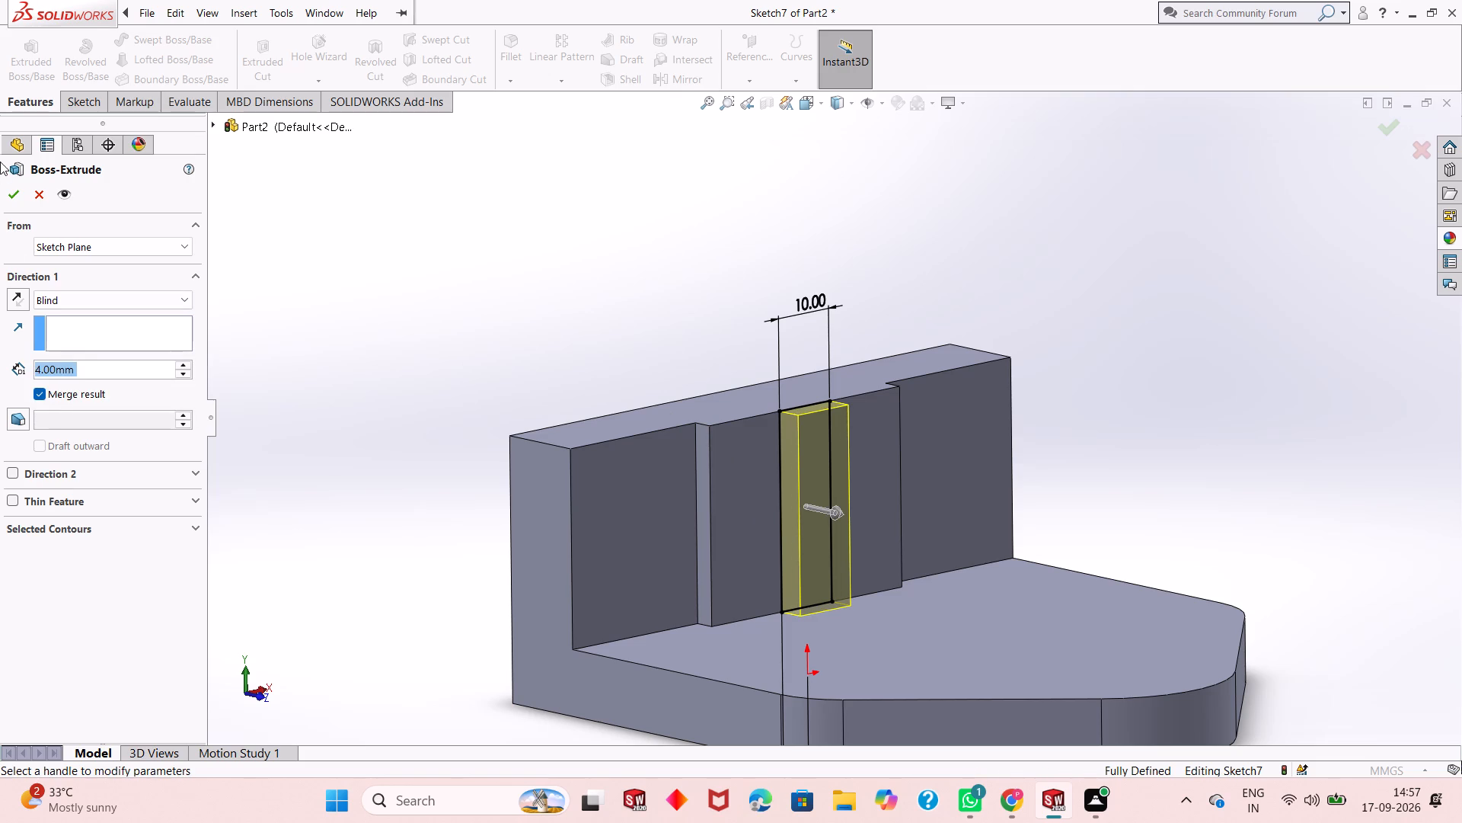
{"action": "left_click", "coordinate": [12, 198]}
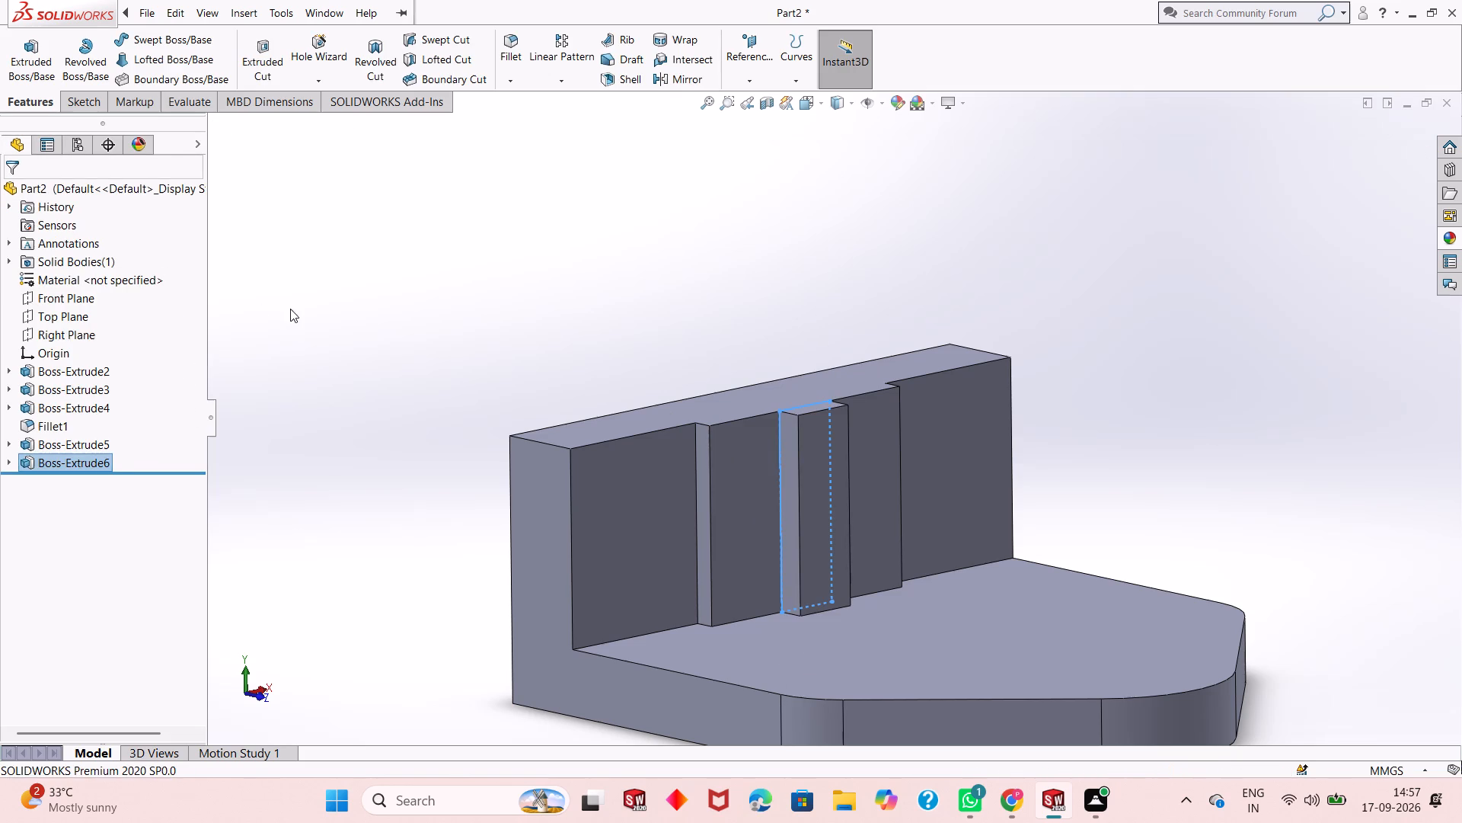
{"action": "left_click", "coordinate": [304, 317]}
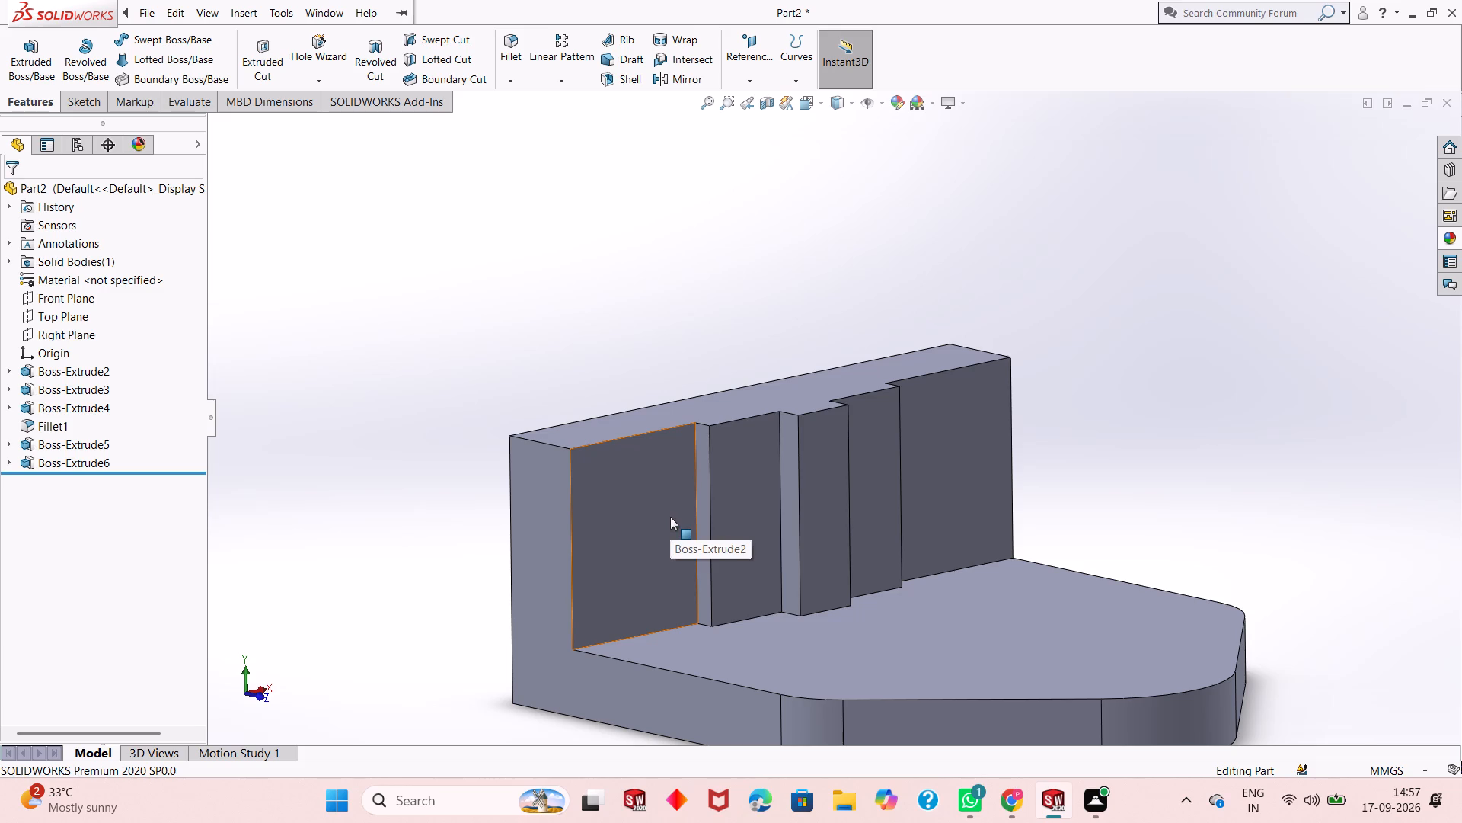
Fillet the two inside vertical edges where the 38 mm wide pad meets the upright with a 3 mm radius.
{"action": "scroll", "coordinate": [722, 497], "scroll_direction": "down", "scroll_amount": 3}
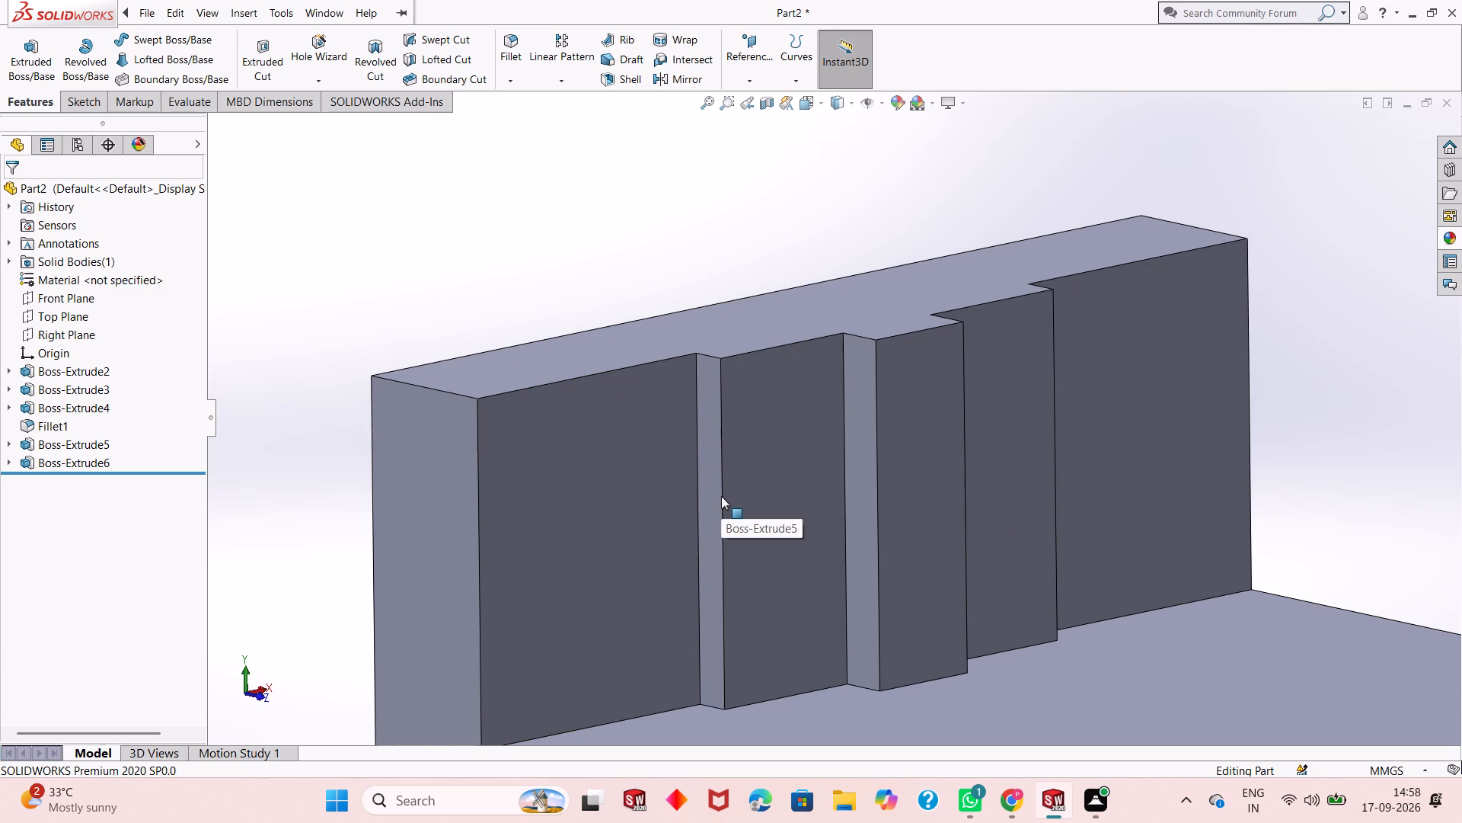
{"action": "scroll", "coordinate": [669, 503], "scroll_direction": "up", "scroll_amount": 1}
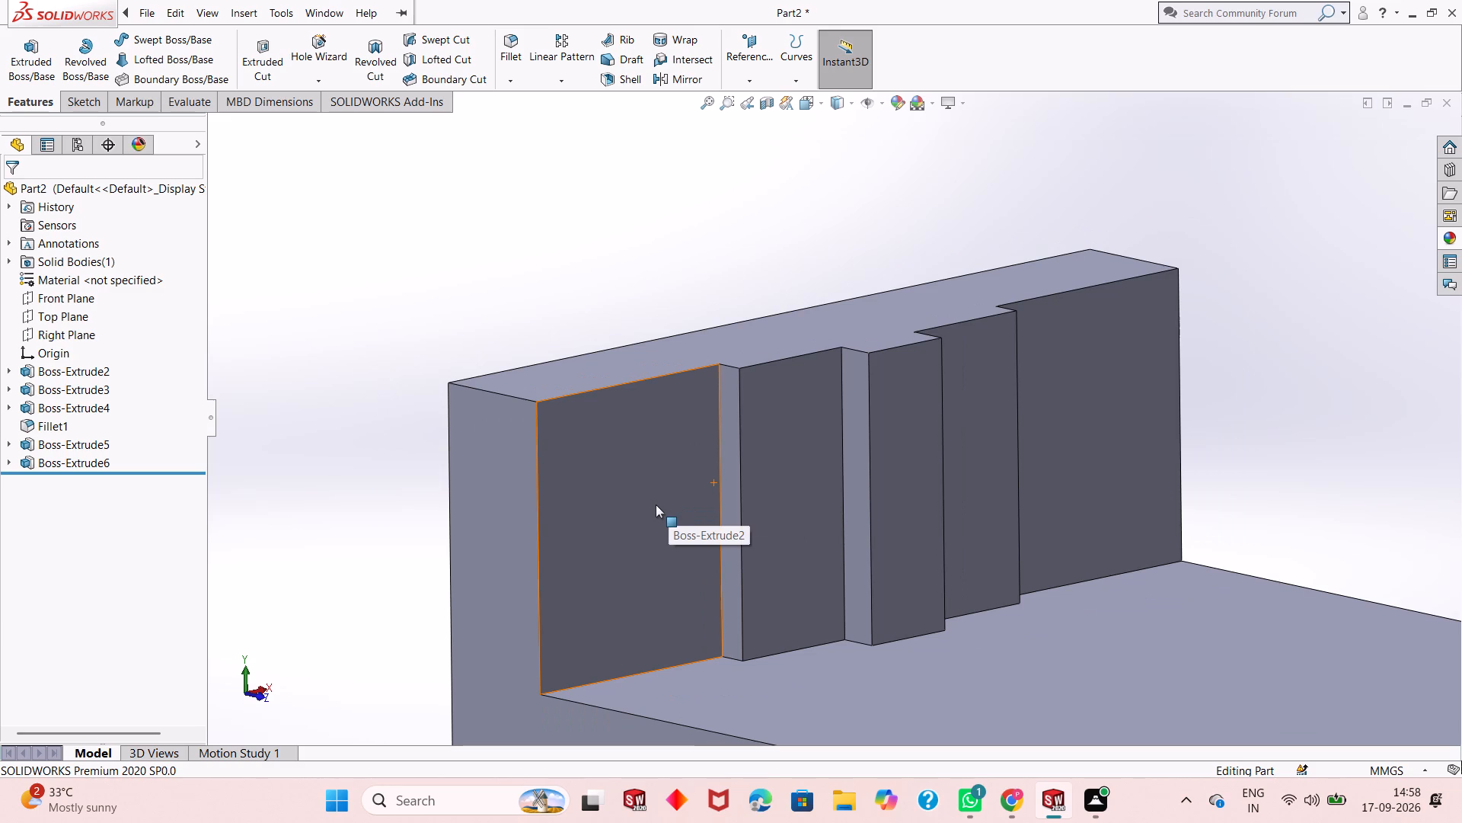
{"action": "scroll", "coordinate": [713, 457], "scroll_direction": "down", "scroll_amount": 2}
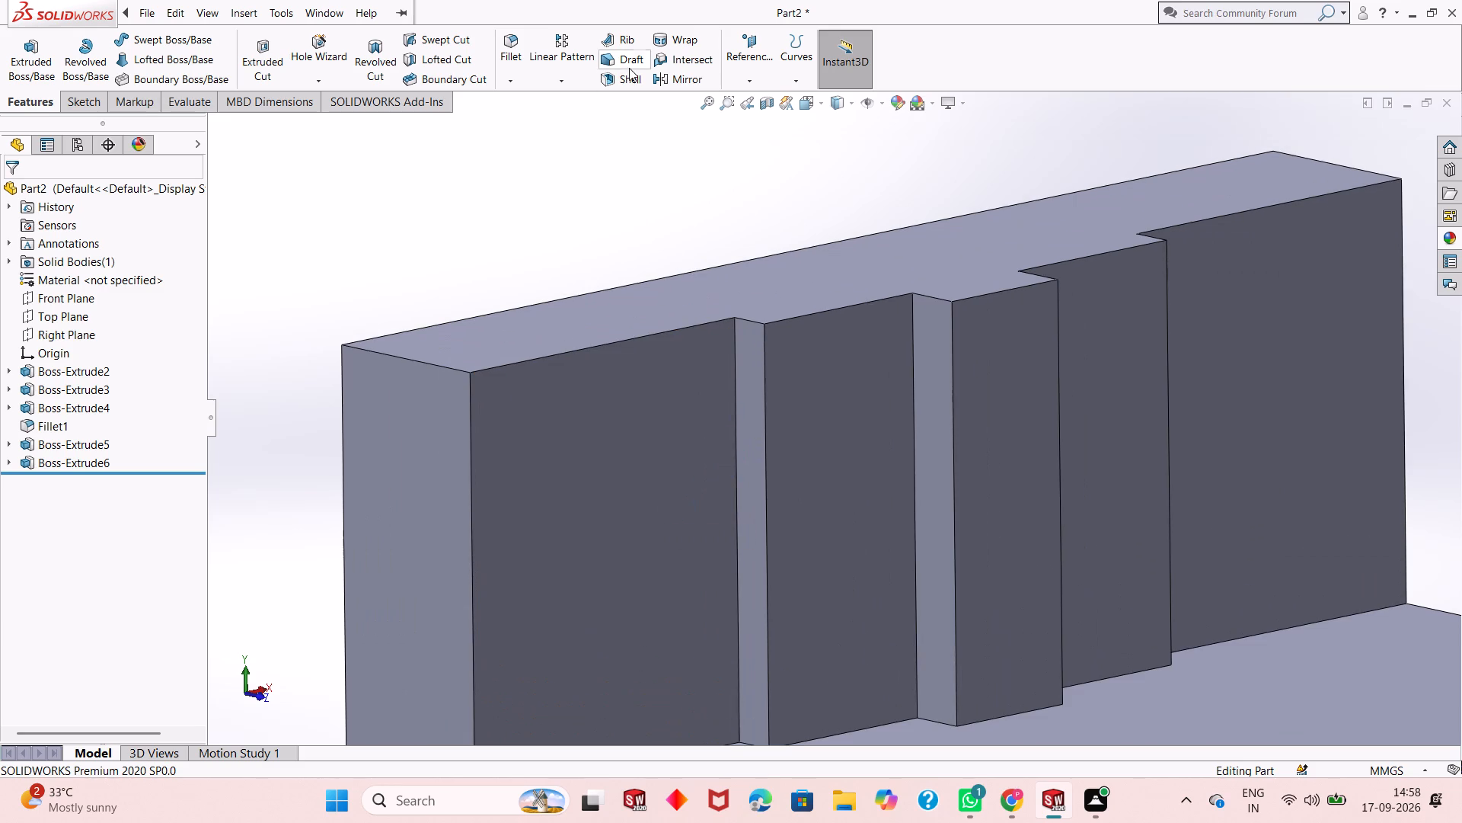
{"action": "left_click", "coordinate": [506, 59]}
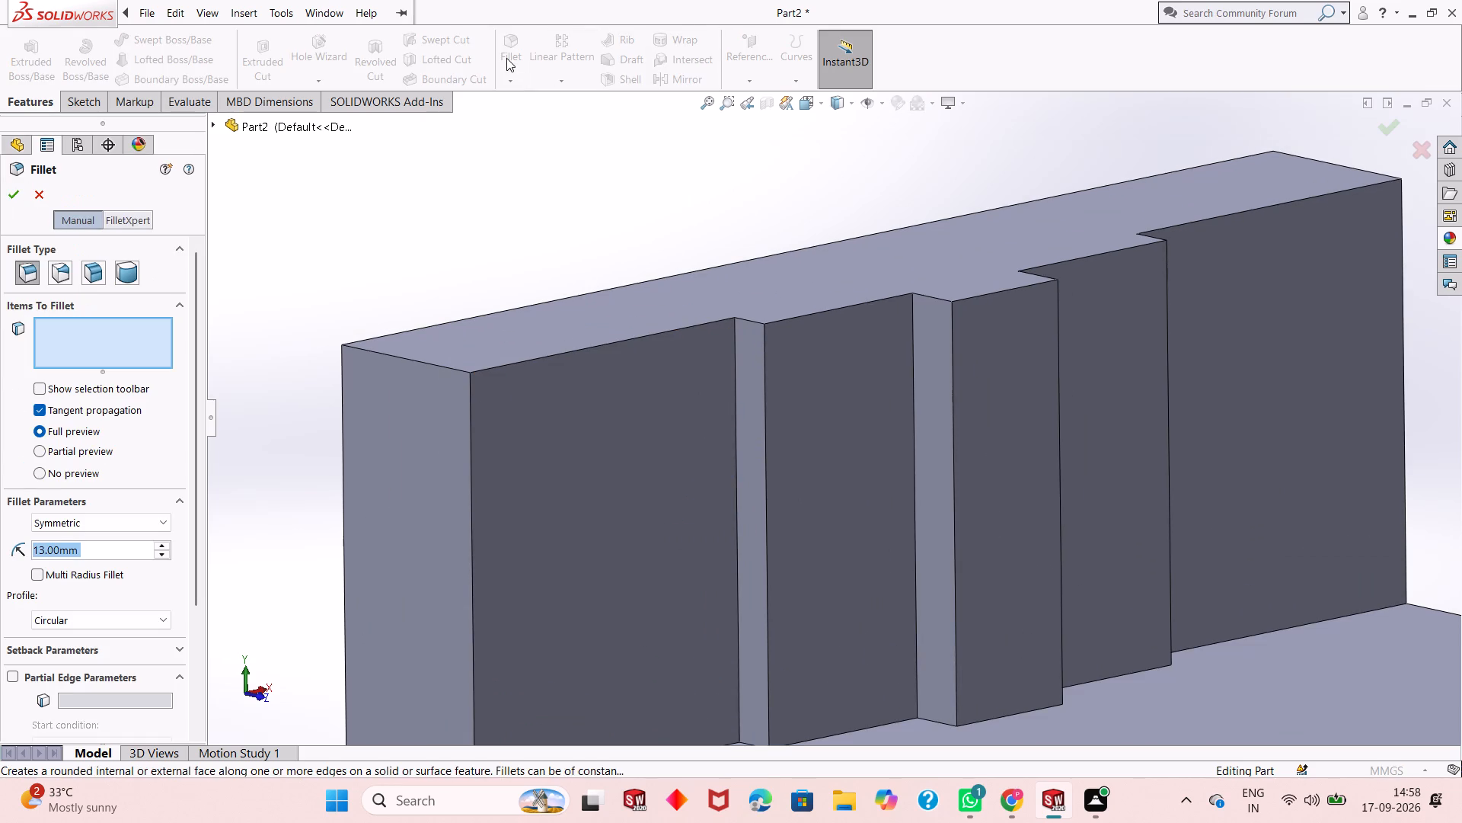
{"action": "scroll", "coordinate": [686, 380], "scroll_direction": "up", "scroll_amount": 1}
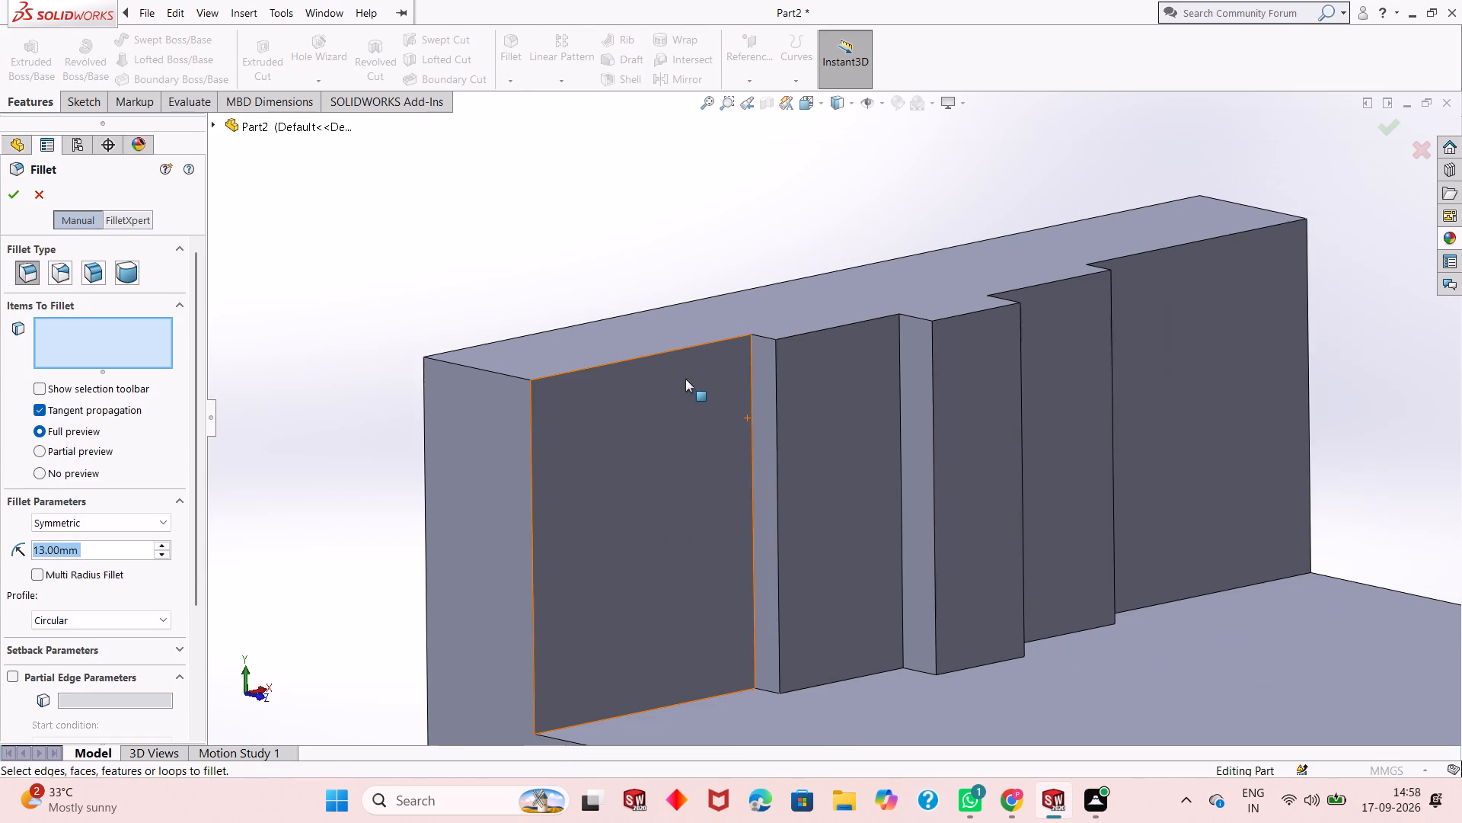
{"action": "key", "text": "3"}
{"action": "key", "text": "Return"}
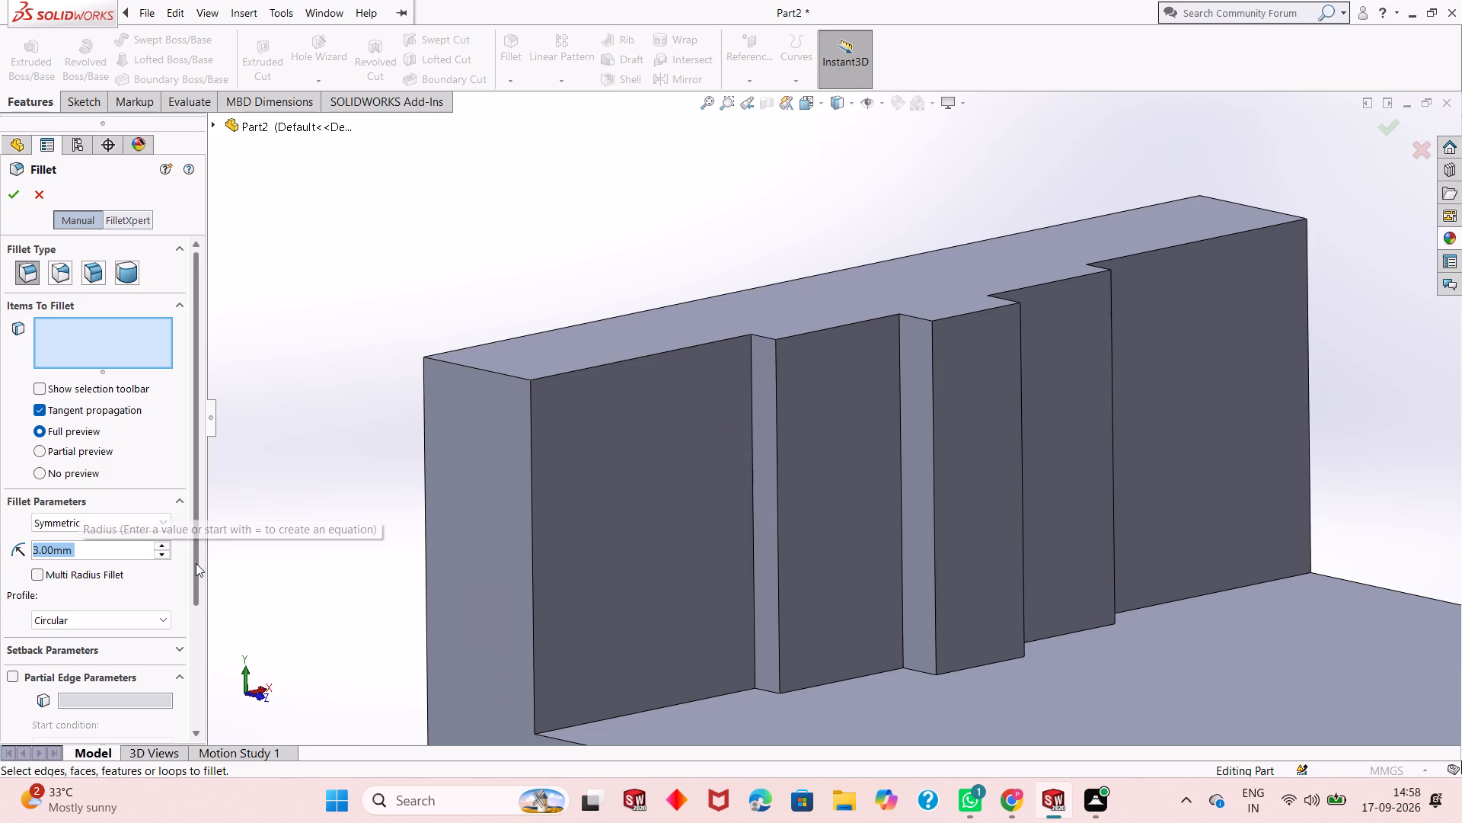
{"action": "scroll", "coordinate": [713, 565], "scroll_direction": "up", "scroll_amount": 2}
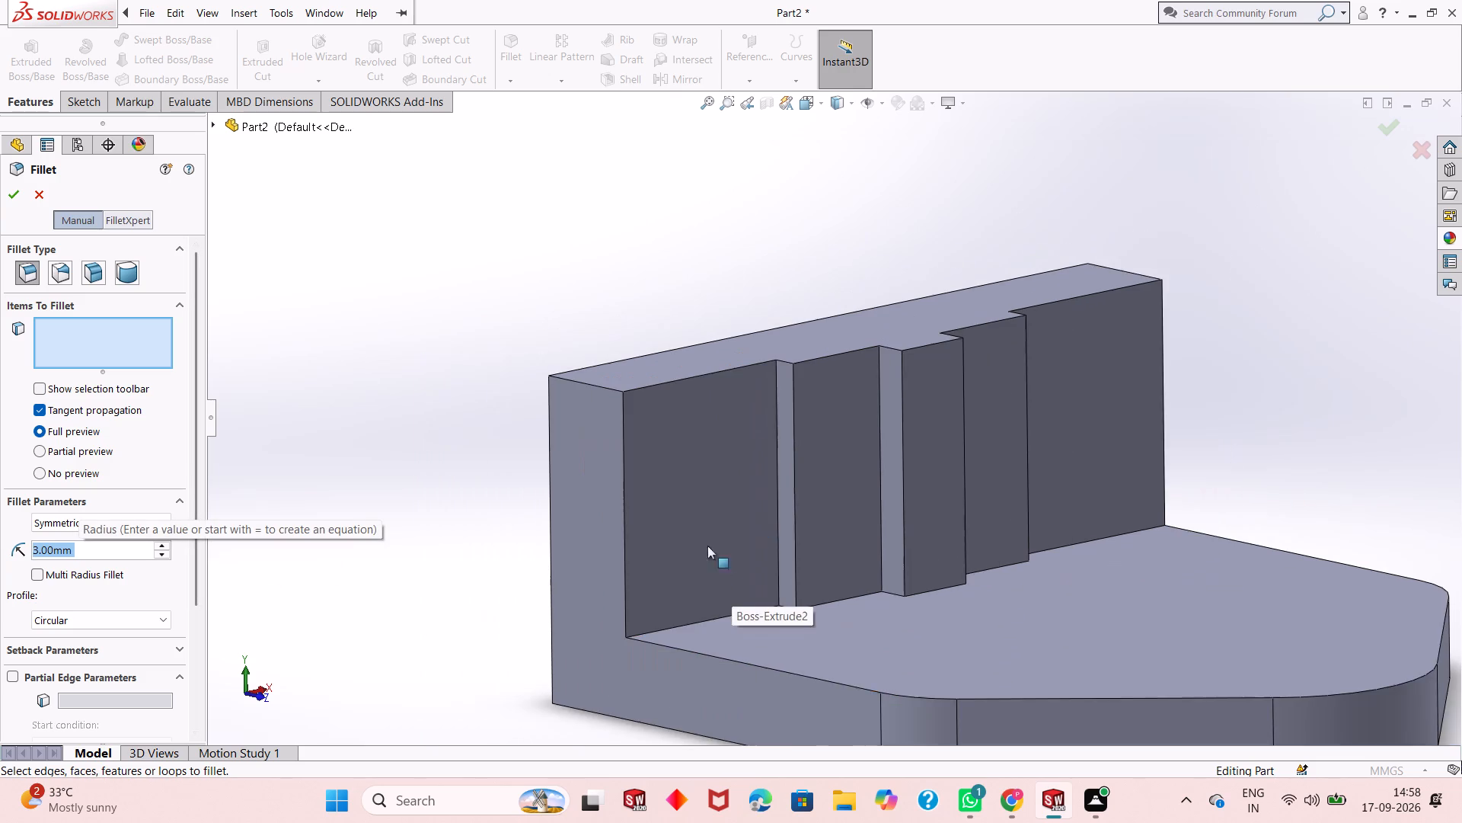
{"action": "scroll", "coordinate": [918, 524], "scroll_direction": "down", "scroll_amount": 3}
{"action": "scroll", "coordinate": [710, 449], "scroll_direction": "down", "scroll_amount": 1}
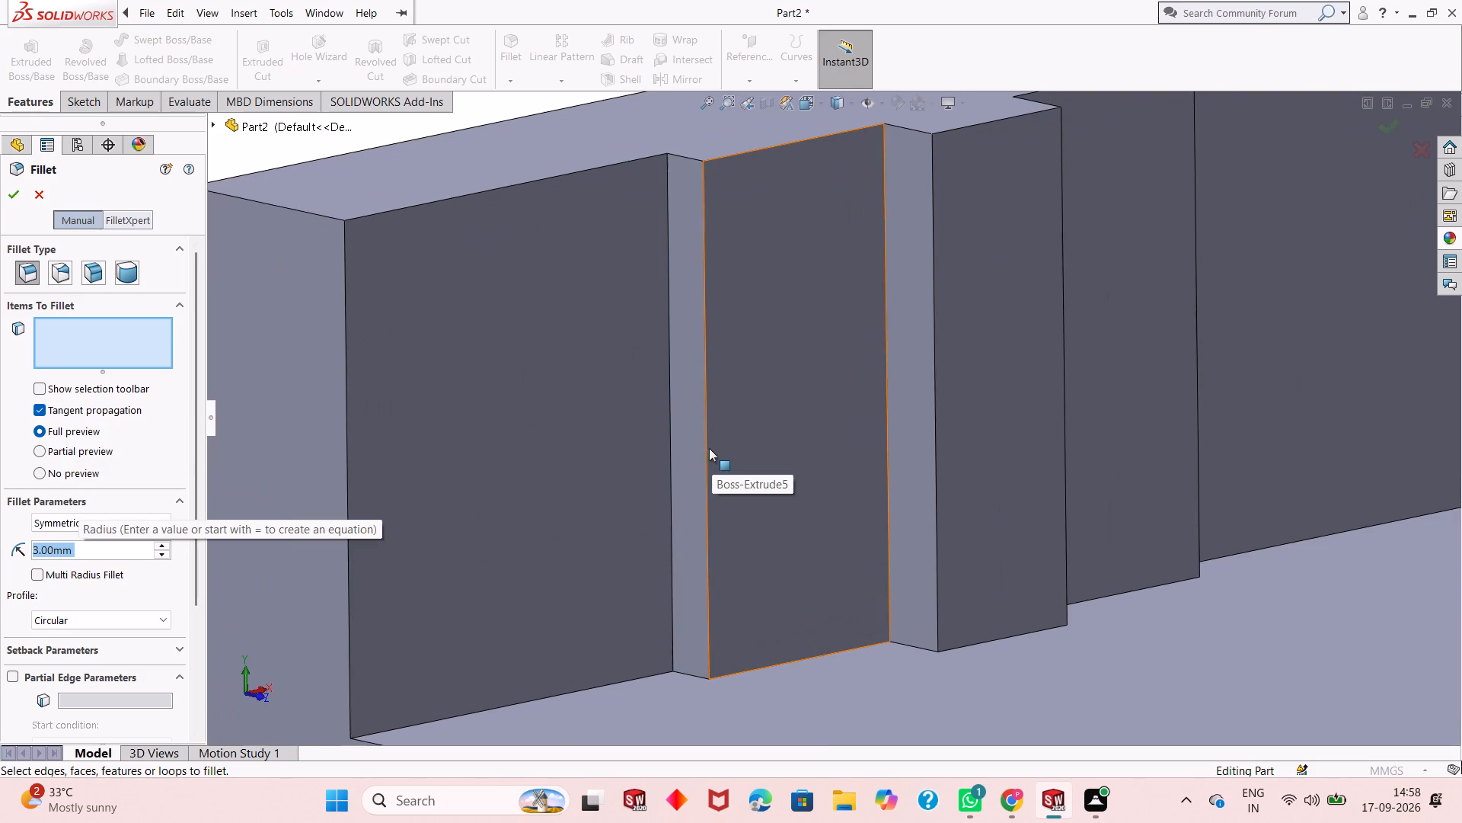
{"action": "left_click", "coordinate": [668, 334]}
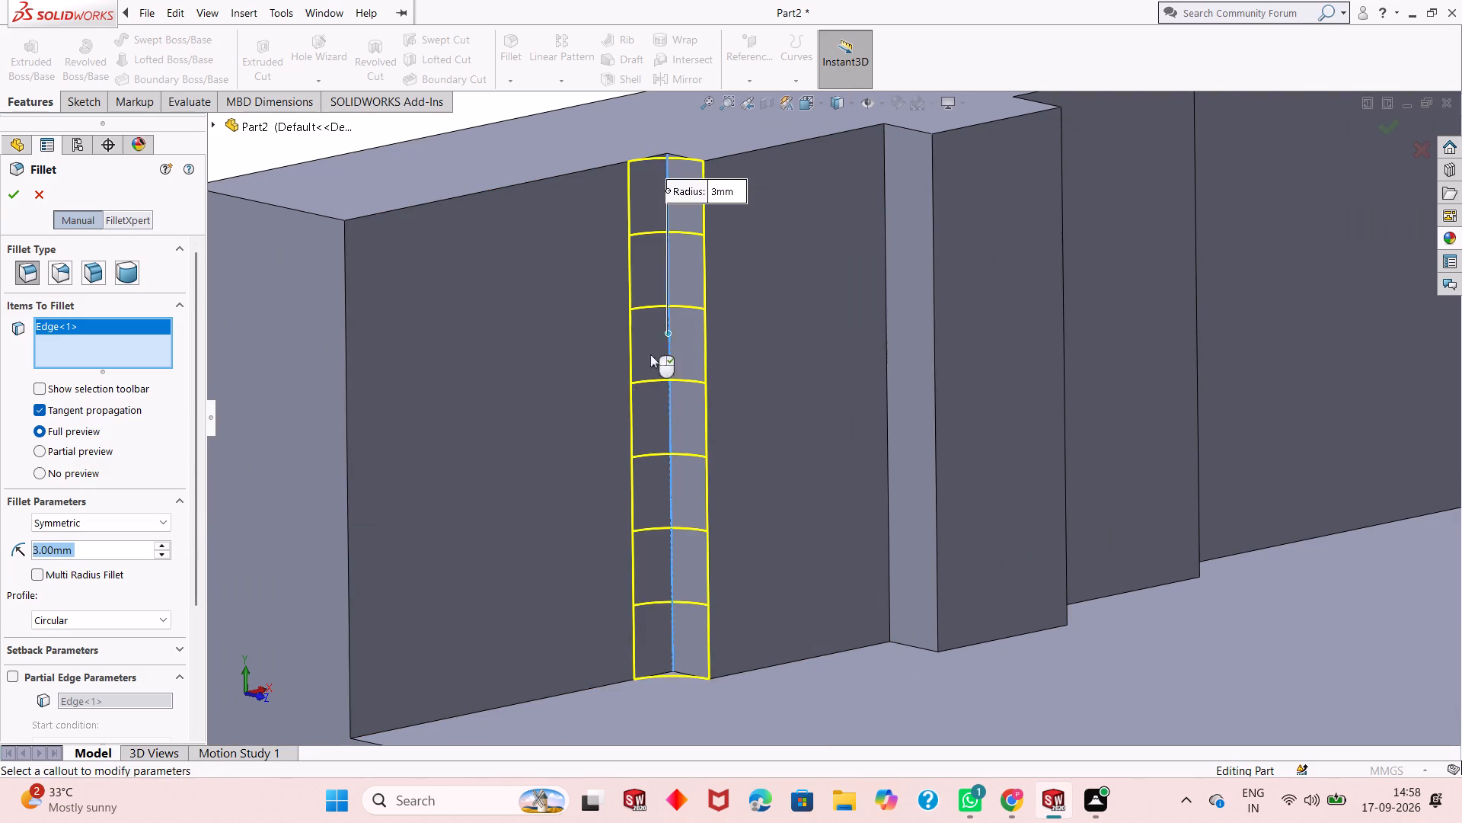
{"action": "scroll", "coordinate": [509, 402], "scroll_direction": "up", "scroll_amount": 5}
{"action": "middle_click_drag", "start_coordinate": [959, 455], "coordinate": [941, 434]}
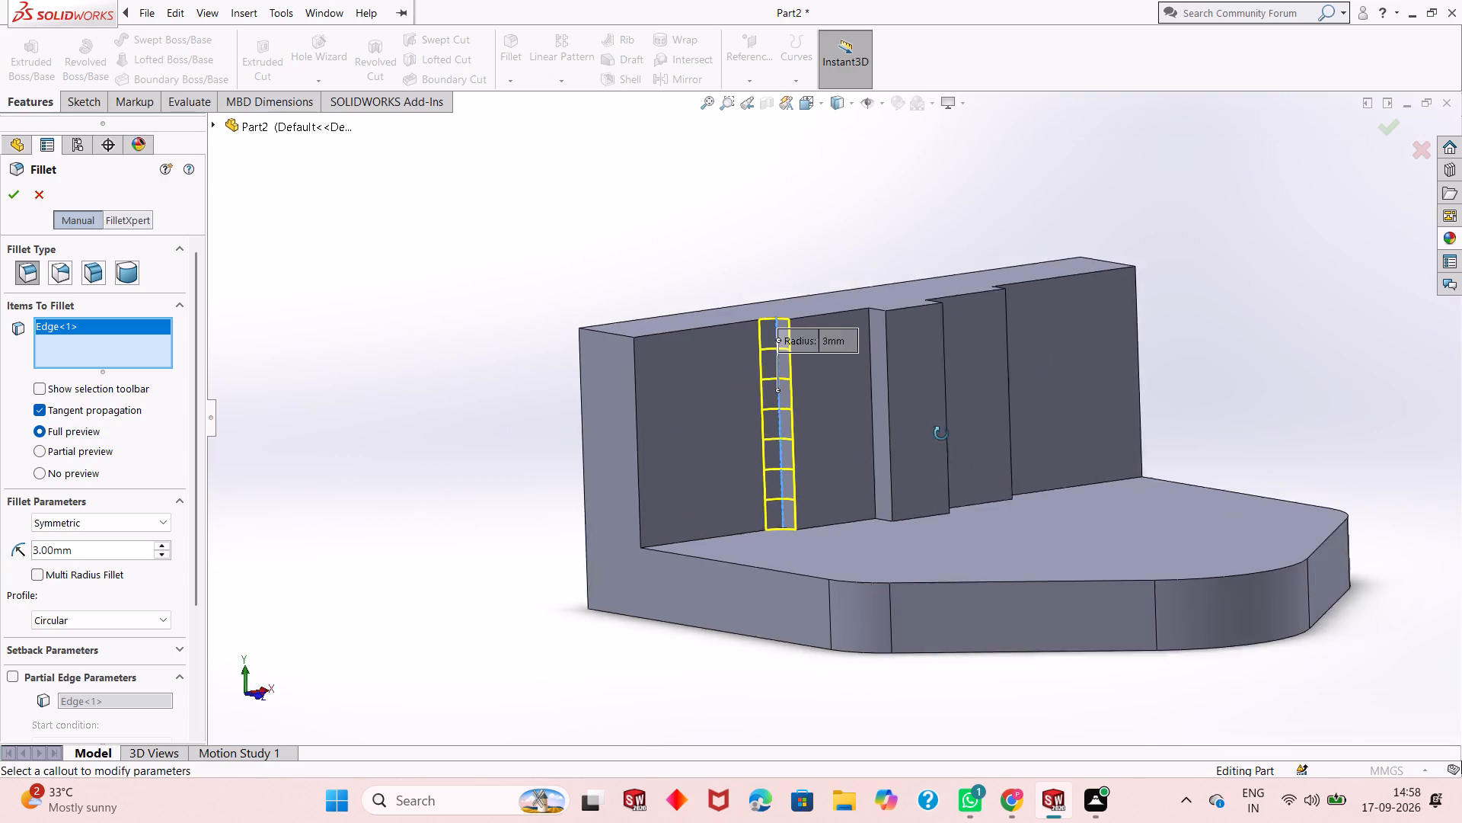
{"action": "middle_click_drag", "start_coordinate": [941, 434], "coordinate": [807, 434]}
{"action": "scroll", "coordinate": [807, 434], "scroll_direction": "up", "scroll_amount": 3}
{"action": "scroll", "coordinate": [1141, 405], "scroll_direction": "down", "scroll_amount": 5}
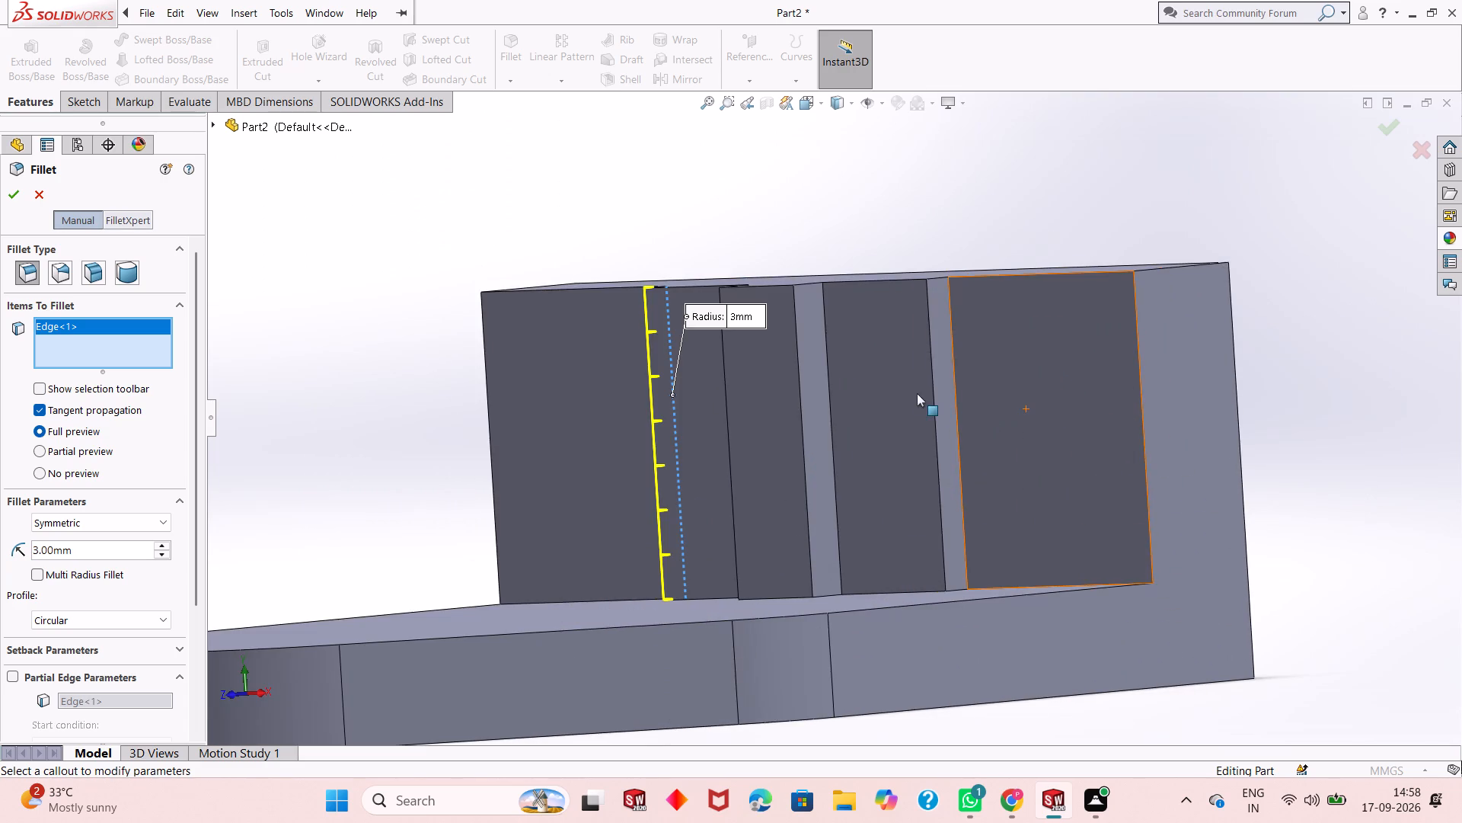
{"action": "middle_click_drag", "start_coordinate": [922, 374], "coordinate": [913, 468]}
{"action": "scroll", "coordinate": [982, 304], "scroll_direction": "down", "scroll_amount": 3}
{"action": "middle_click_drag", "start_coordinate": [1017, 450], "coordinate": [1014, 428]}
{"action": "scroll", "coordinate": [995, 415], "scroll_direction": "down", "scroll_amount": 1}
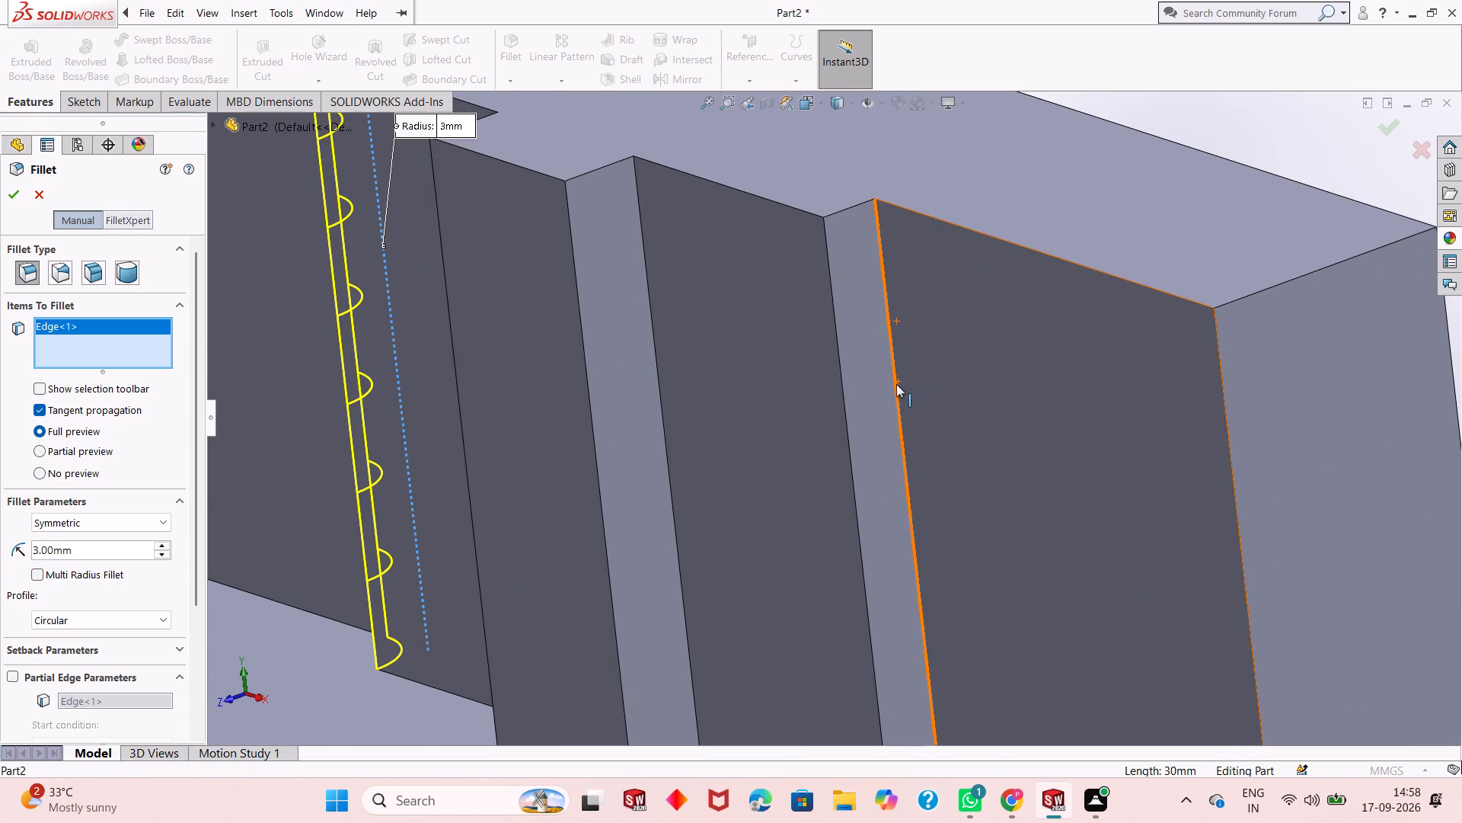
{"action": "left_click", "coordinate": [896, 386]}
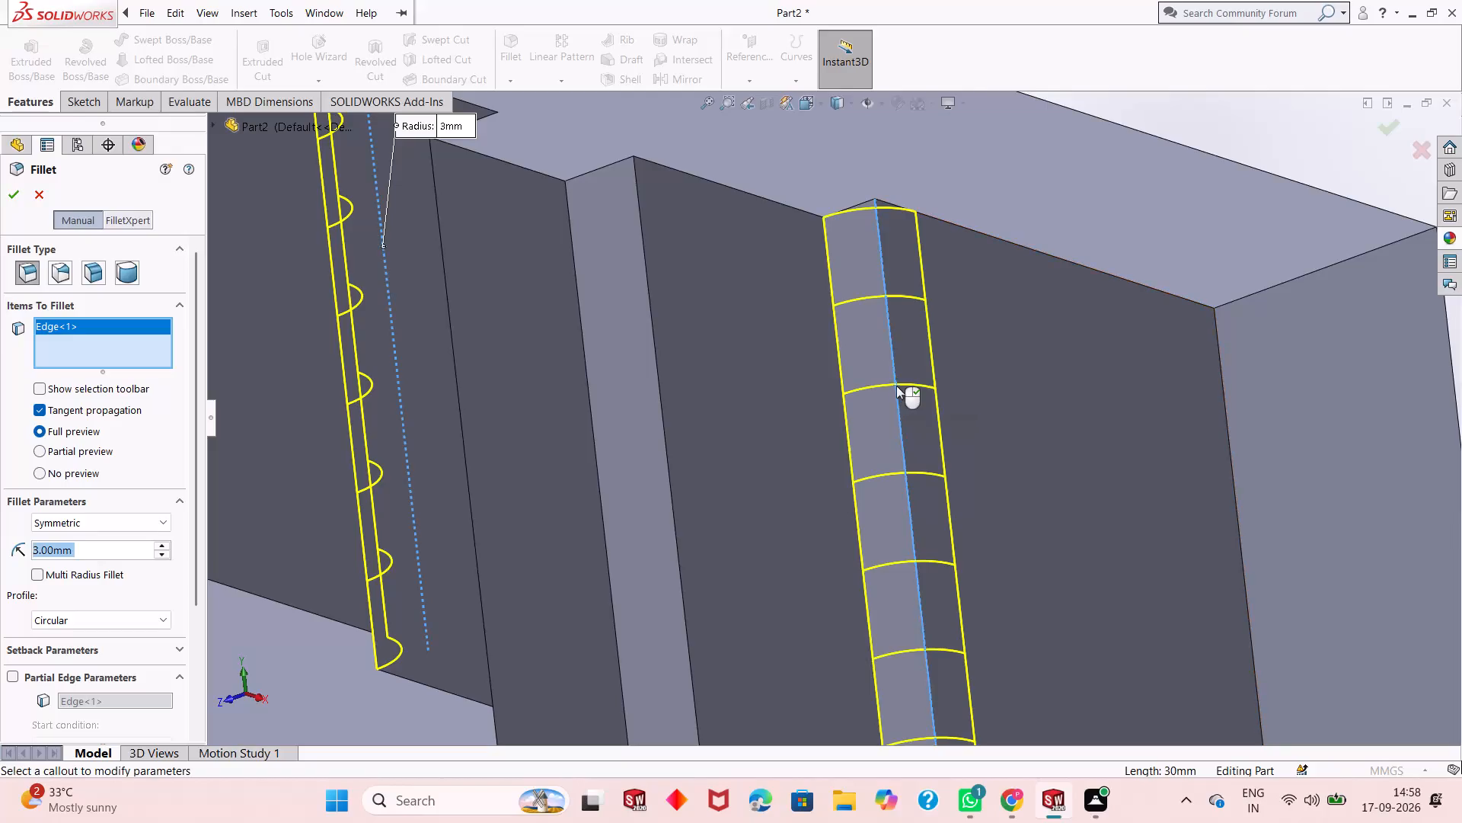
{"action": "scroll", "coordinate": [875, 423], "scroll_direction": "up", "scroll_amount": 4}
{"action": "middle_click_drag", "start_coordinate": [839, 395], "coordinate": [839, 396]}
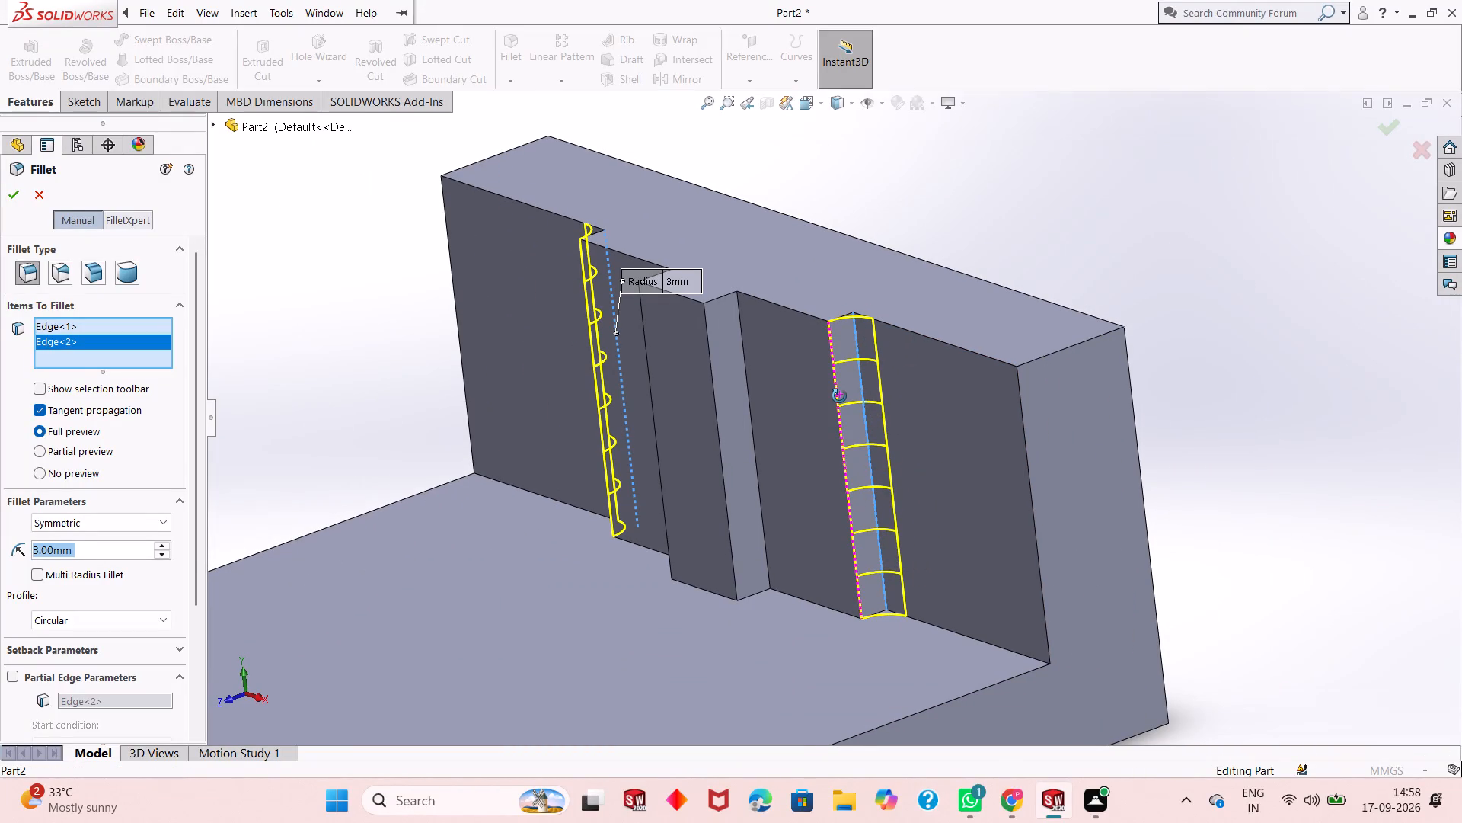
{"action": "middle_click_drag", "start_coordinate": [839, 396], "coordinate": [883, 368]}
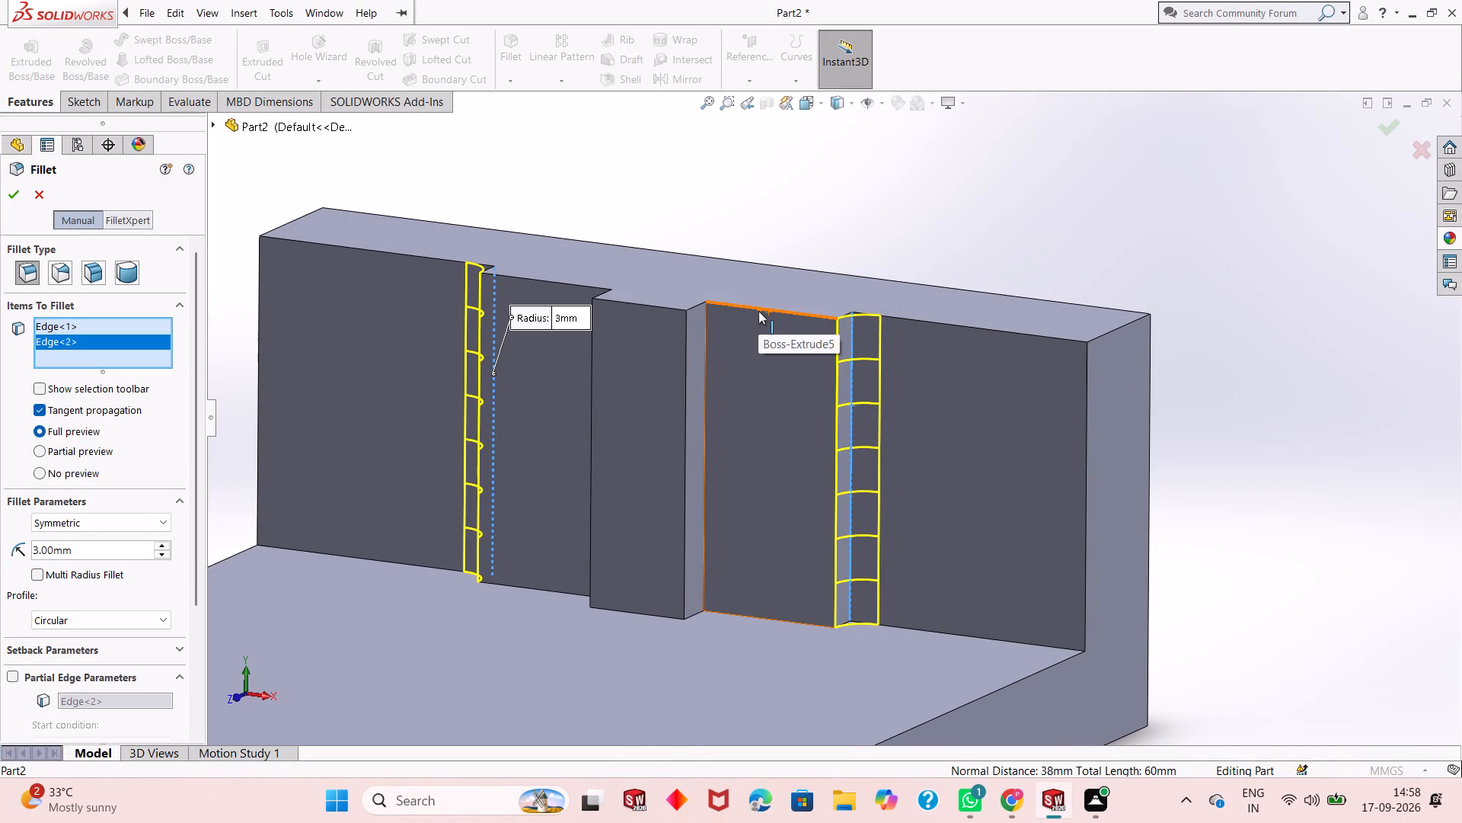
{"action": "scroll", "coordinate": [592, 328], "scroll_direction": "down", "scroll_amount": 1}
{"action": "scroll", "coordinate": [592, 328], "scroll_direction": "up", "scroll_amount": 2}
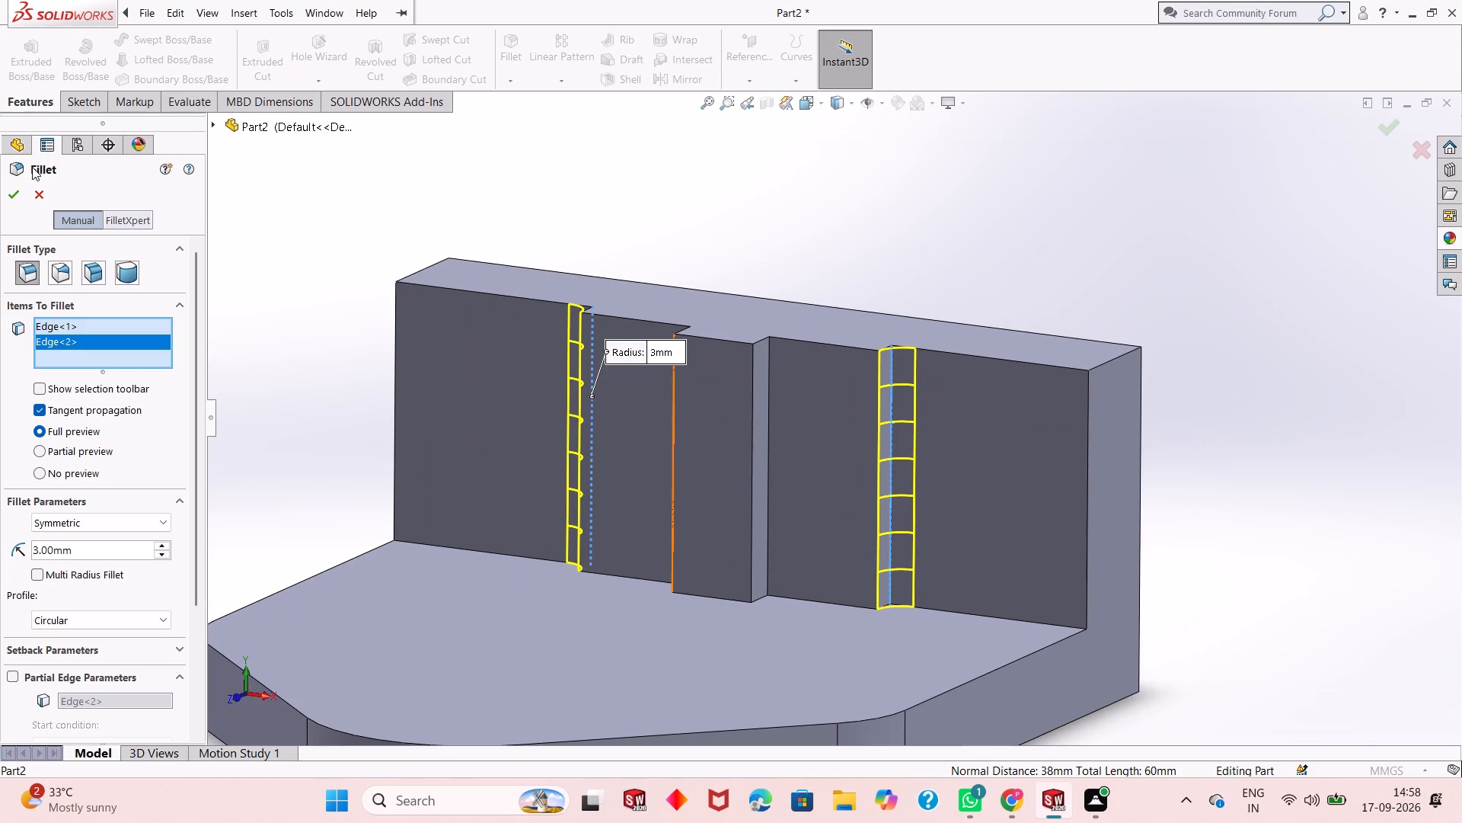
{"action": "left_click", "coordinate": [20, 197]}
{"action": "left_click", "coordinate": [361, 229]}
Examine the filleted inside corners and the stepped pads on the upright from several angles.
{"action": "middle_click_drag", "start_coordinate": [624, 457], "coordinate": [630, 440]}
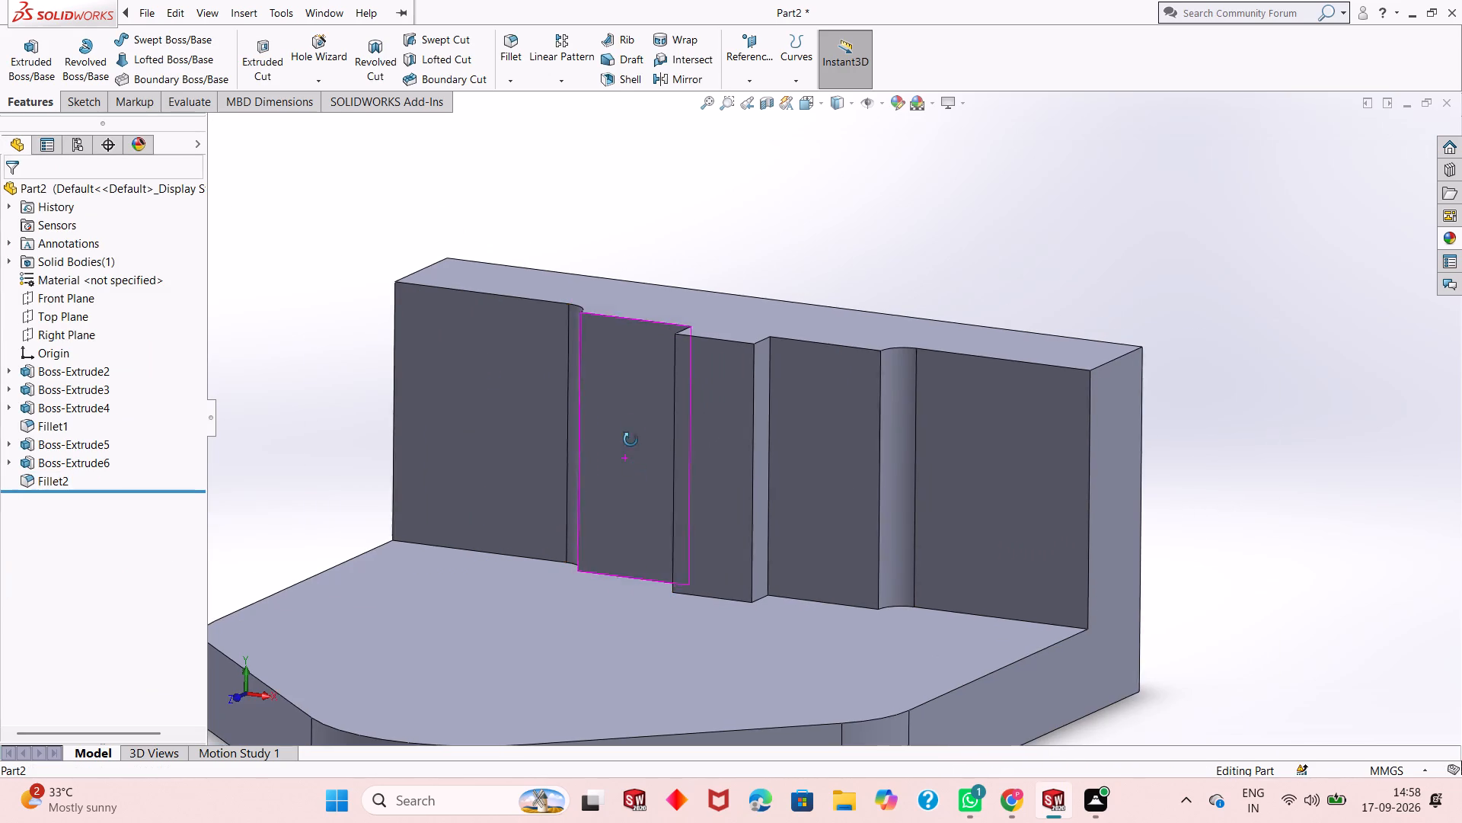
{"action": "middle_click_drag", "start_coordinate": [630, 440], "coordinate": [734, 474]}
{"action": "scroll", "coordinate": [734, 474], "scroll_direction": "up", "scroll_amount": 1}
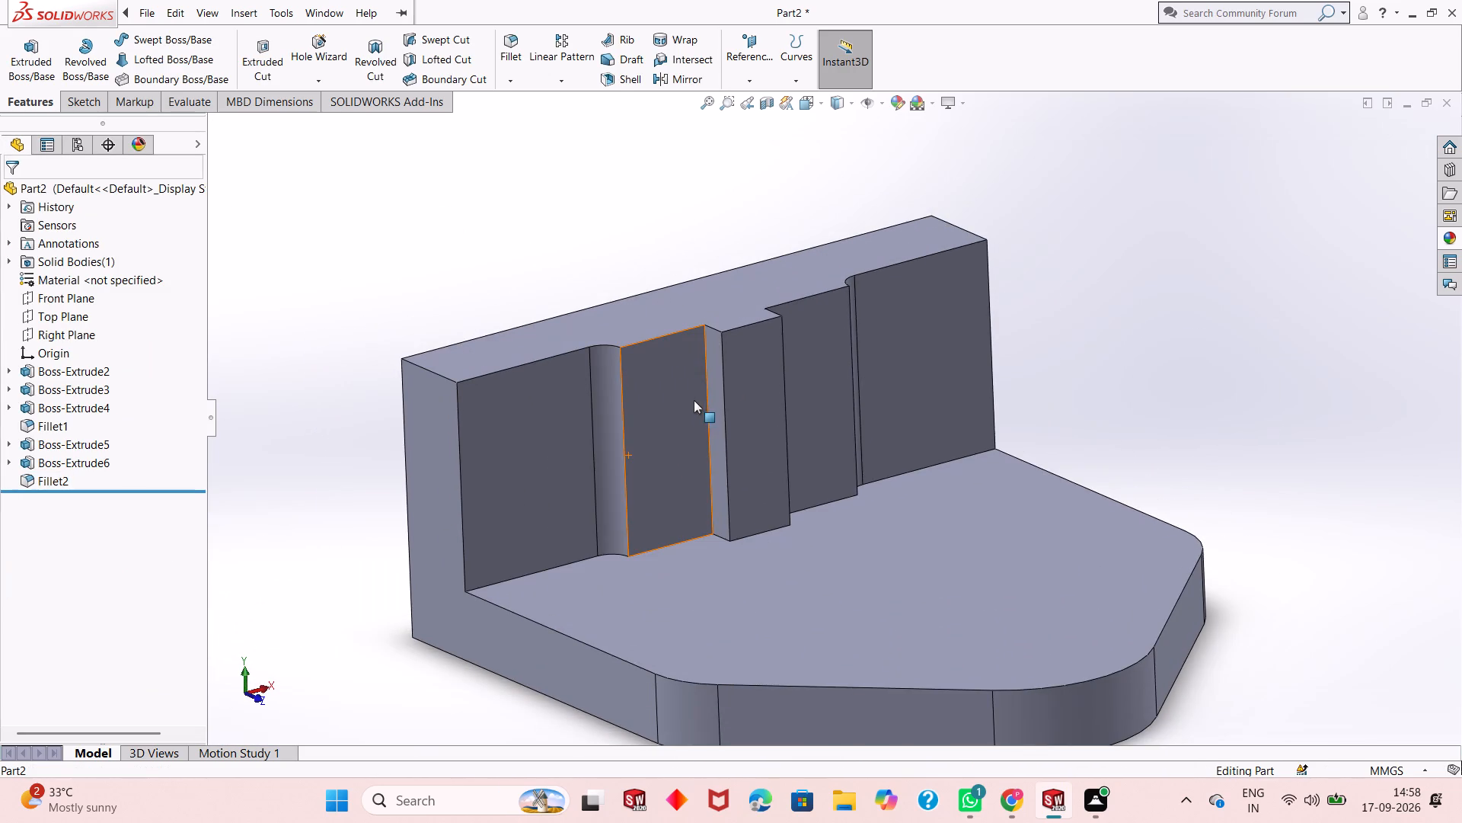
{"action": "scroll", "coordinate": [694, 400], "scroll_direction": "down", "scroll_amount": 3}
{"action": "scroll", "coordinate": [655, 431], "scroll_direction": "up", "scroll_amount": 4}
{"action": "middle_click_drag", "start_coordinate": [788, 440], "coordinate": [646, 415]}
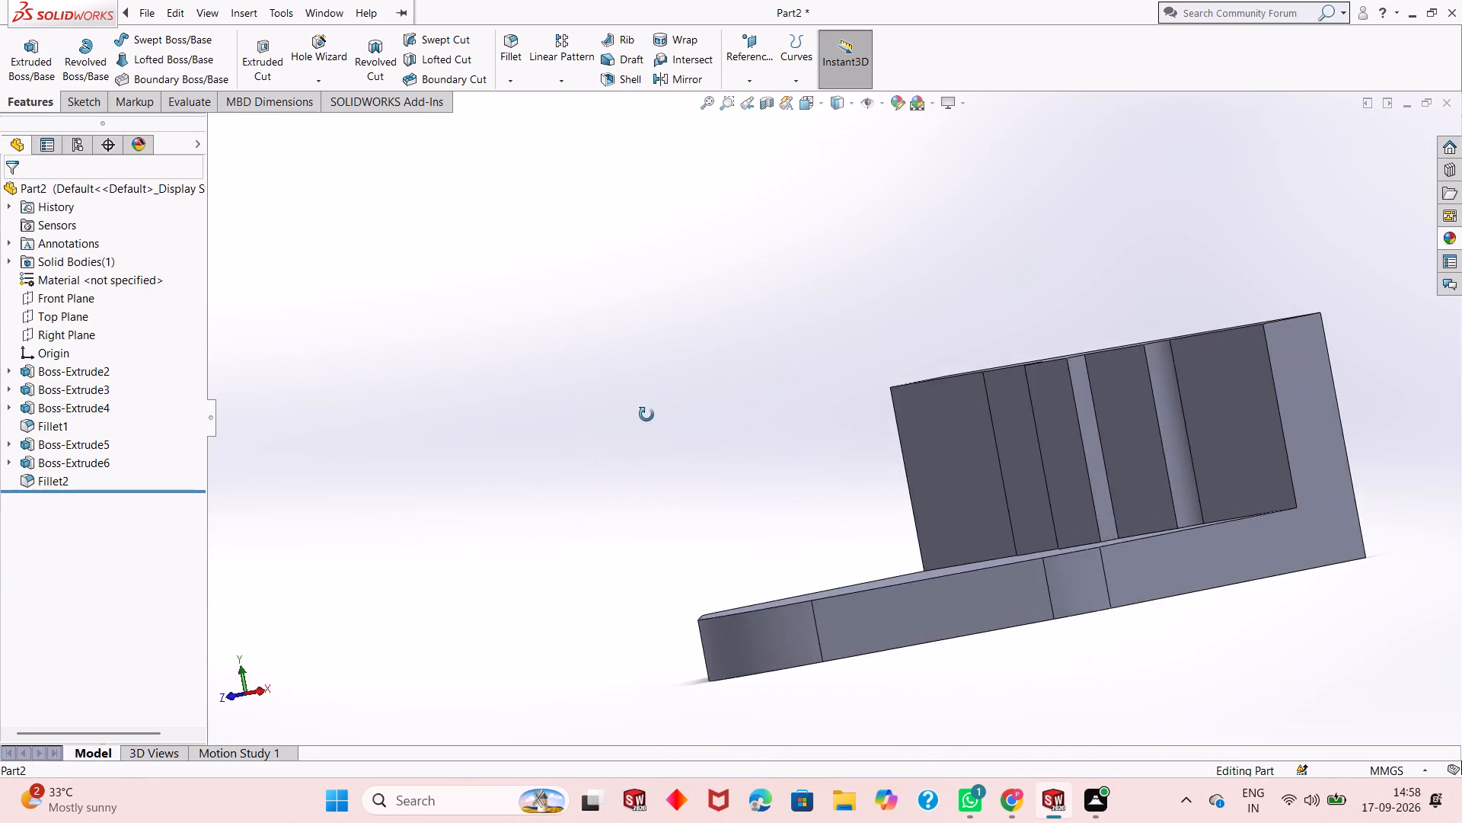
{"action": "middle_click_drag", "start_coordinate": [646, 415], "coordinate": [641, 418]}
{"action": "scroll", "coordinate": [624, 427], "scroll_direction": "up", "scroll_amount": 3}
{"action": "scroll", "coordinate": [1065, 435], "scroll_direction": "down", "scroll_amount": 5}
{"action": "middle_click_drag", "start_coordinate": [977, 444], "coordinate": [1001, 486]}
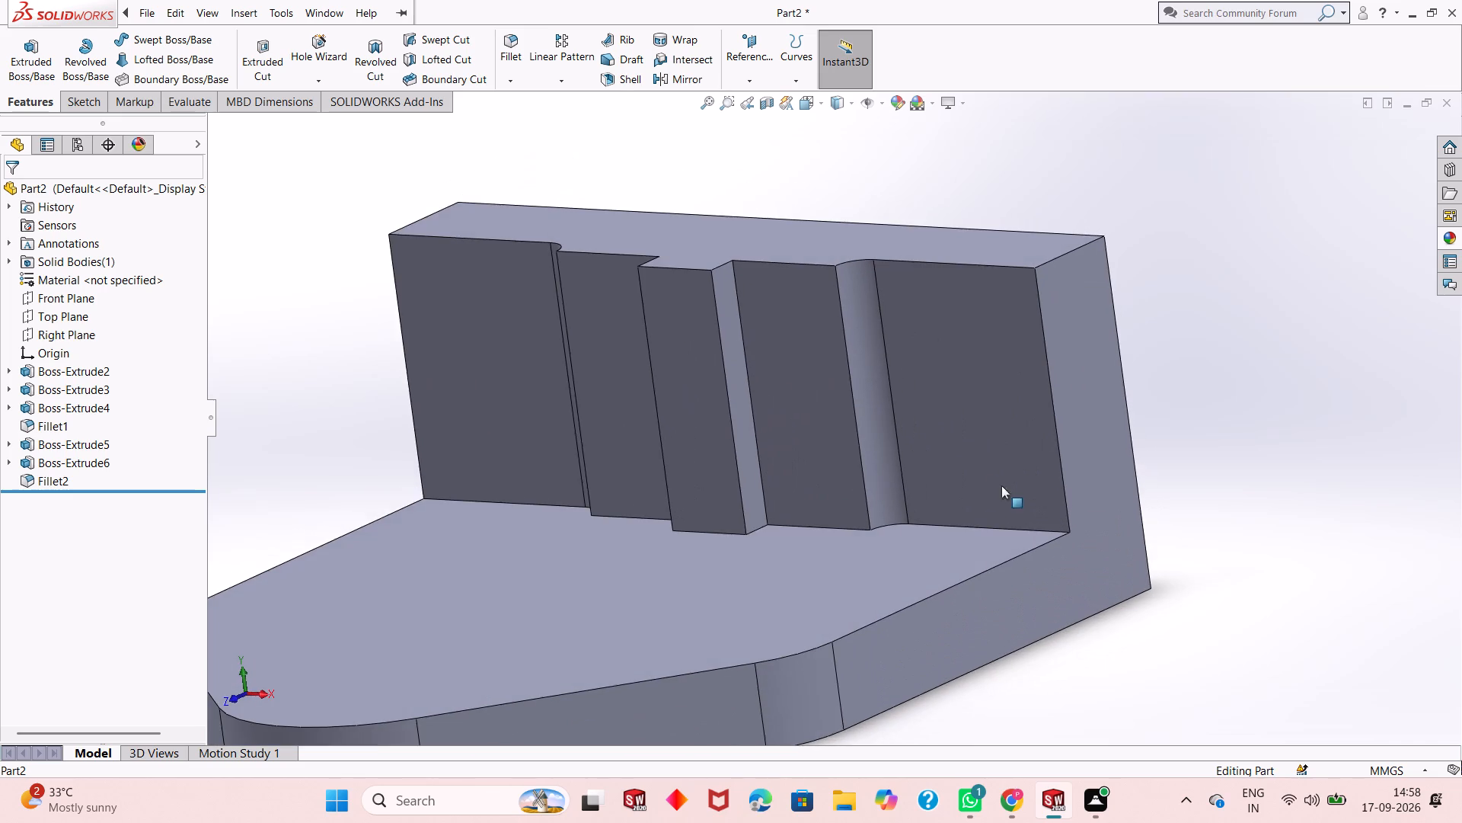
{"action": "scroll", "coordinate": [906, 354], "scroll_direction": "up", "scroll_amount": 1}
{"action": "scroll", "coordinate": [906, 354], "scroll_direction": "down", "scroll_amount": 5}
{"action": "scroll", "coordinate": [829, 402], "scroll_direction": "up", "scroll_amount": 1}
{"action": "middle_click_drag", "start_coordinate": [819, 400], "coordinate": [867, 421]}
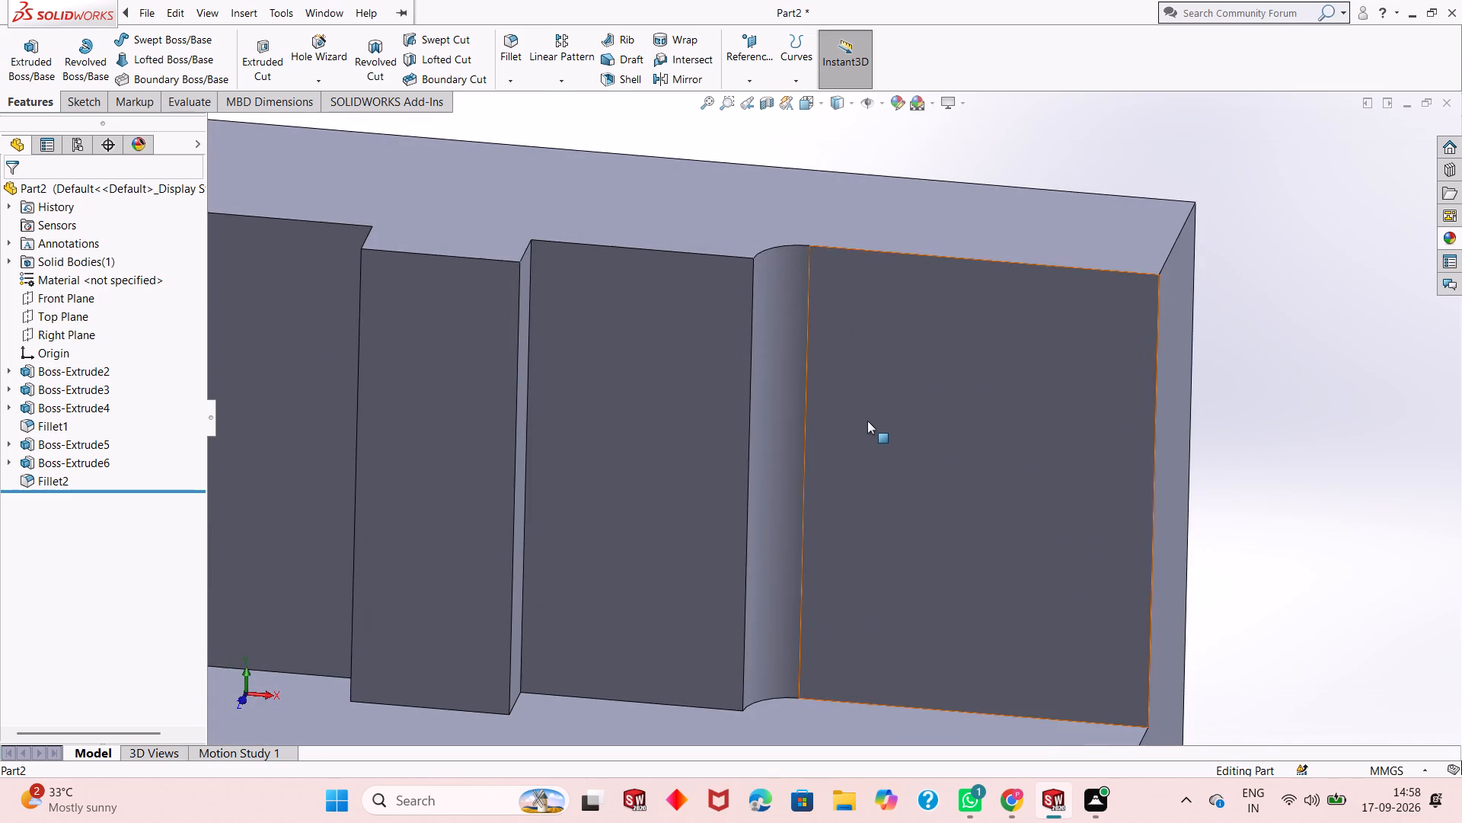
{"action": "scroll", "coordinate": [867, 416], "scroll_direction": "up", "scroll_amount": 3}
{"action": "middle_click_drag", "start_coordinate": [853, 383], "coordinate": [844, 389]}
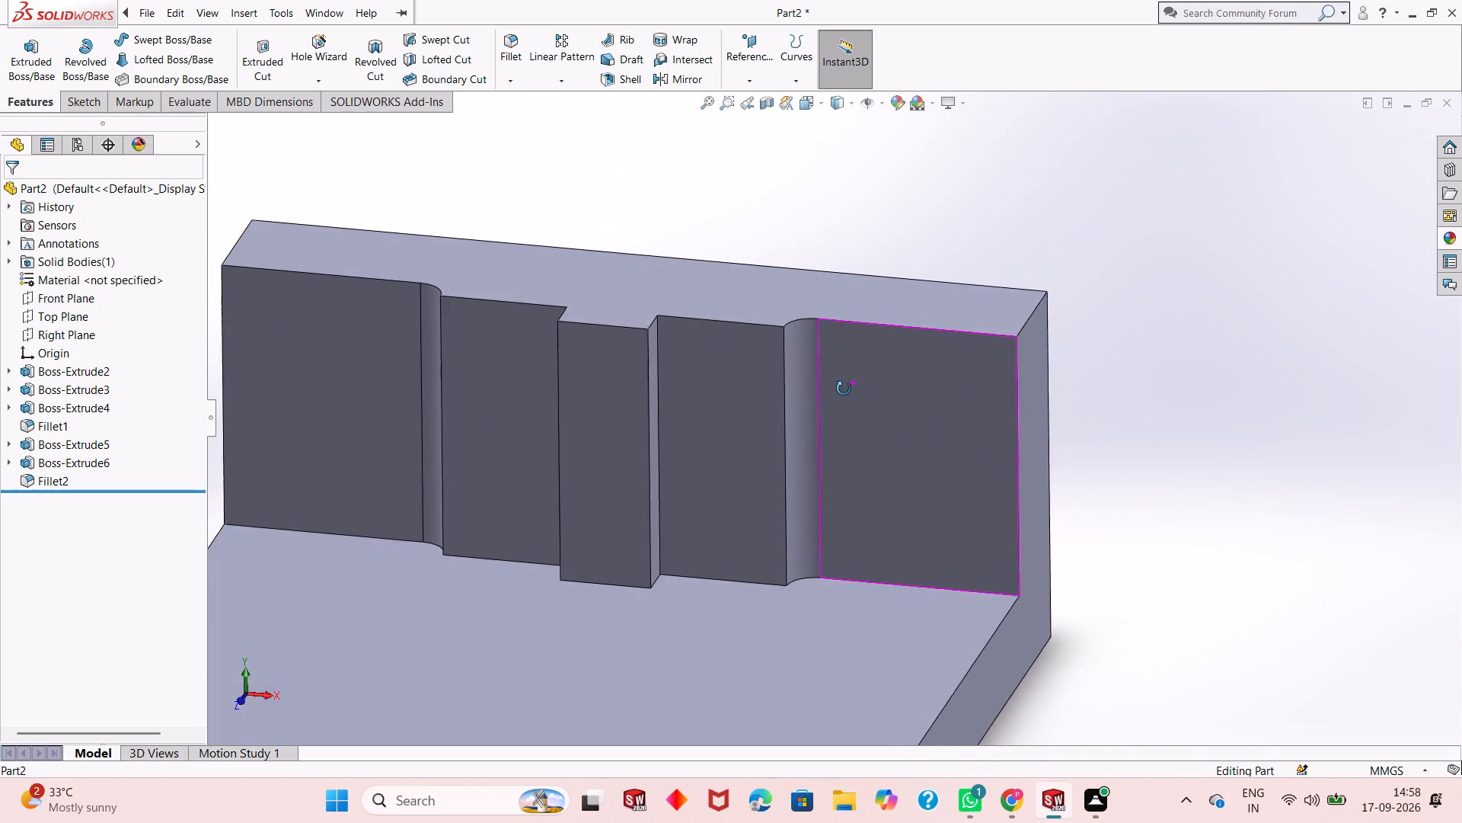
{"action": "middle_click_drag", "start_coordinate": [844, 389], "coordinate": [828, 376]}
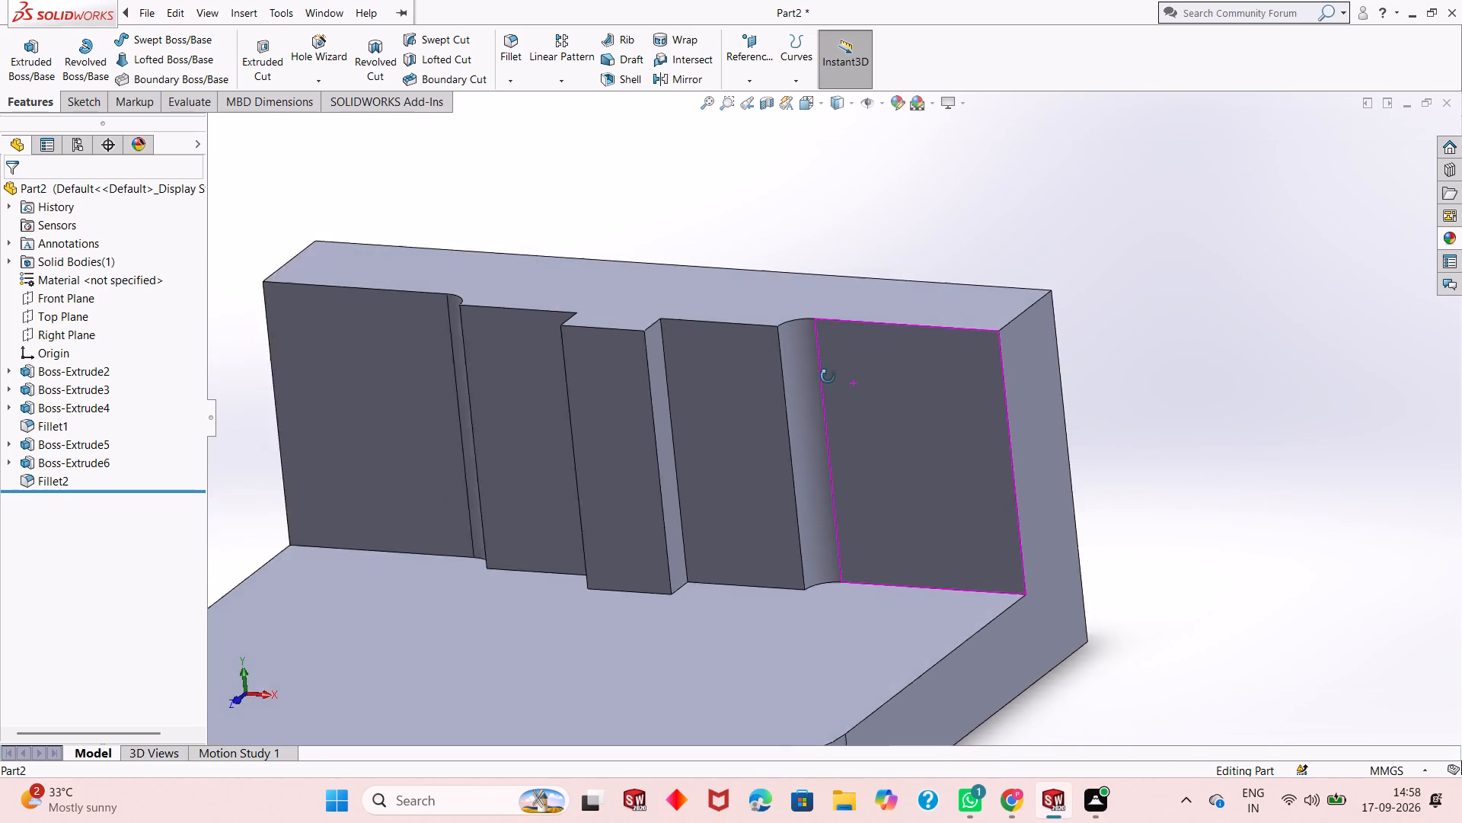
{"action": "middle_click_drag", "start_coordinate": [828, 376], "coordinate": [893, 360]}
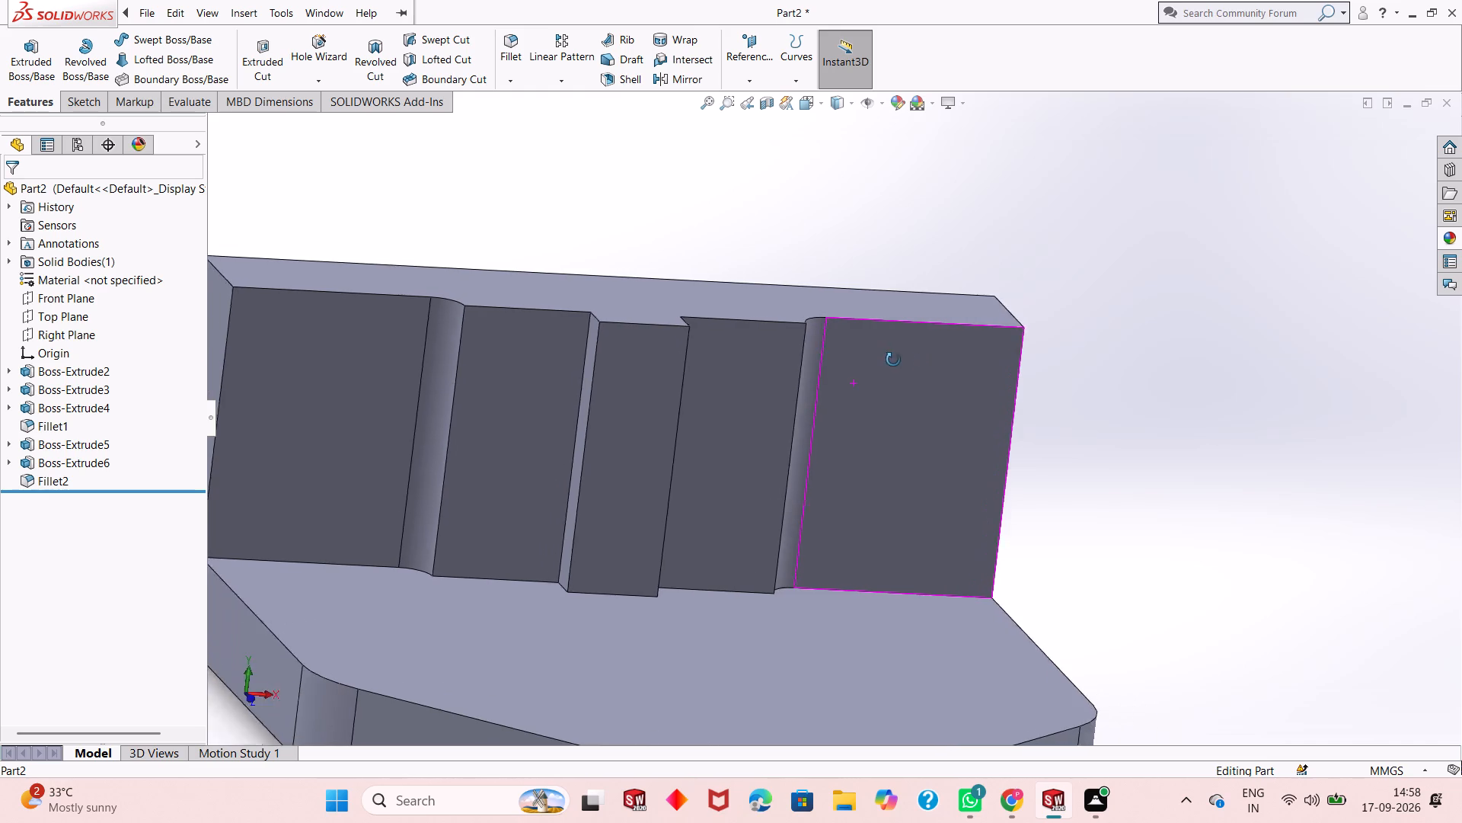
{"action": "middle_click_drag", "start_coordinate": [893, 360], "coordinate": [872, 360]}
{"action": "scroll", "coordinate": [929, 439], "scroll_direction": "up", "scroll_amount": 2}
{"action": "middle_click_drag", "start_coordinate": [927, 439], "coordinate": [905, 429]}
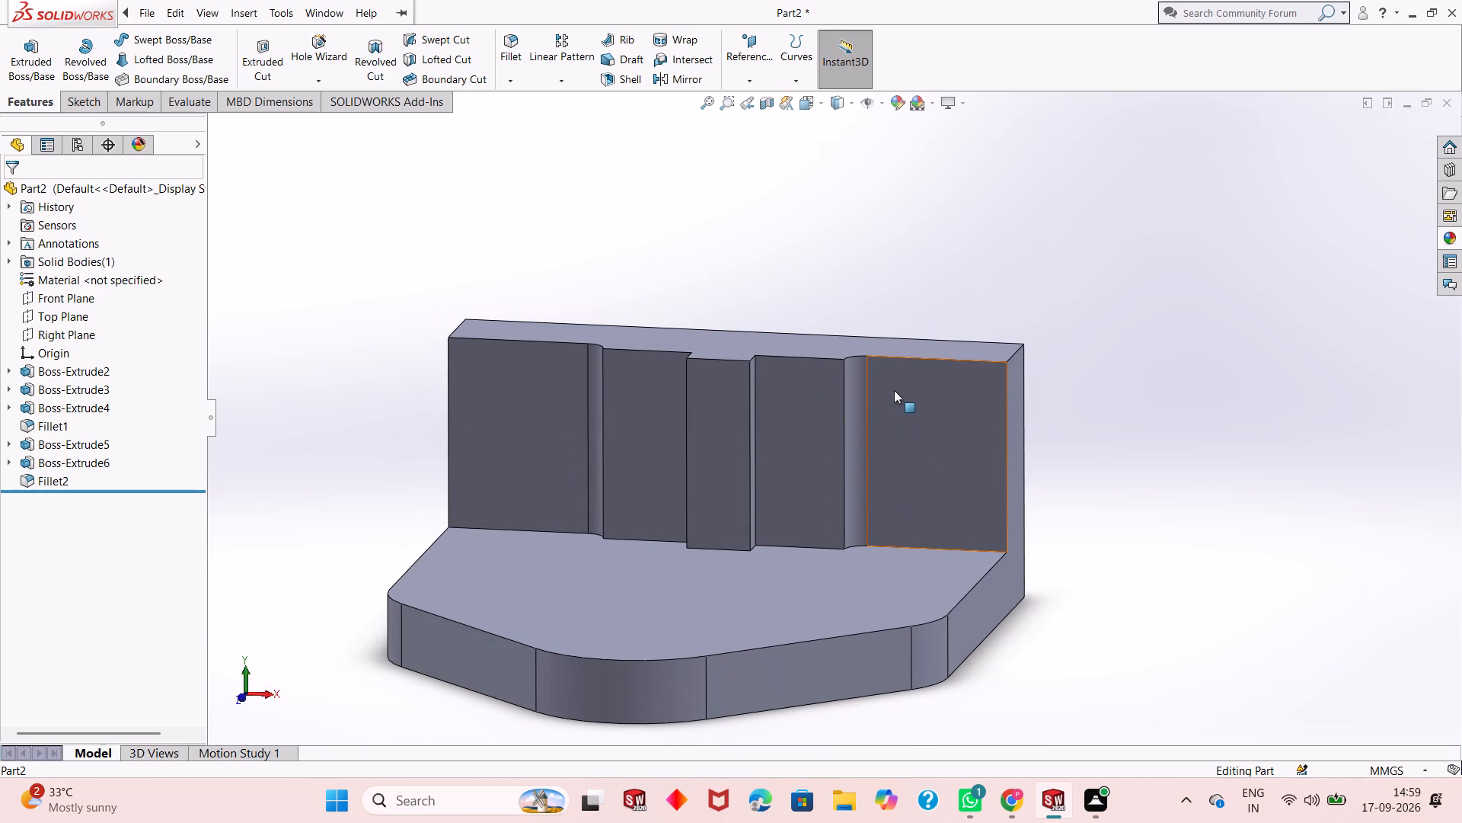
{"action": "middle_click_drag", "start_coordinate": [894, 390], "coordinate": [832, 397]}
{"action": "scroll", "coordinate": [778, 383], "scroll_direction": "down", "scroll_amount": 5}
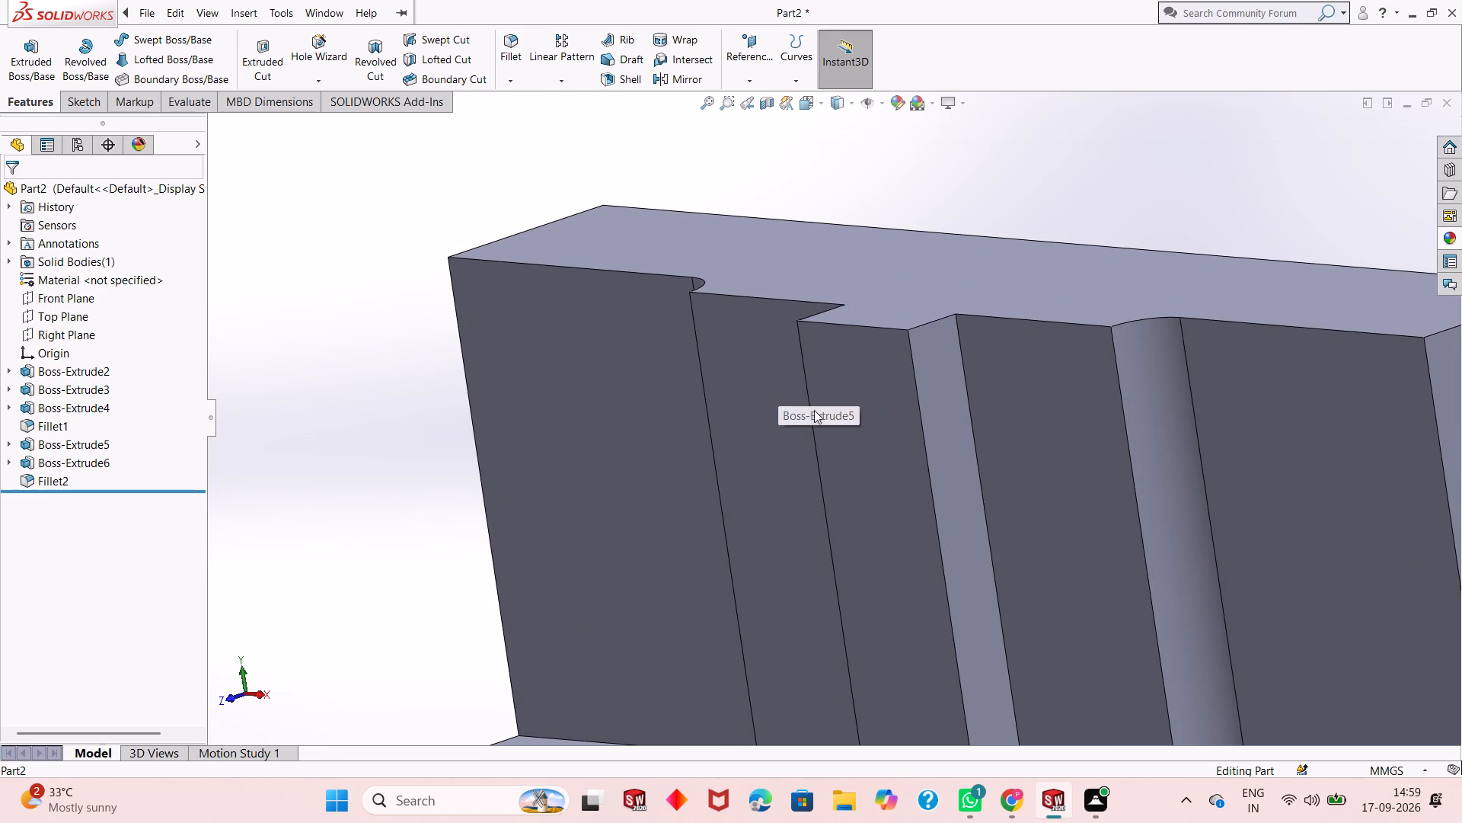
{"action": "scroll", "coordinate": [815, 411], "scroll_direction": "up", "scroll_amount": 5}
{"action": "scroll", "coordinate": [1039, 421], "scroll_direction": "down", "scroll_amount": 3}
{"action": "scroll", "coordinate": [682, 385], "scroll_direction": "down", "scroll_amount": 4}
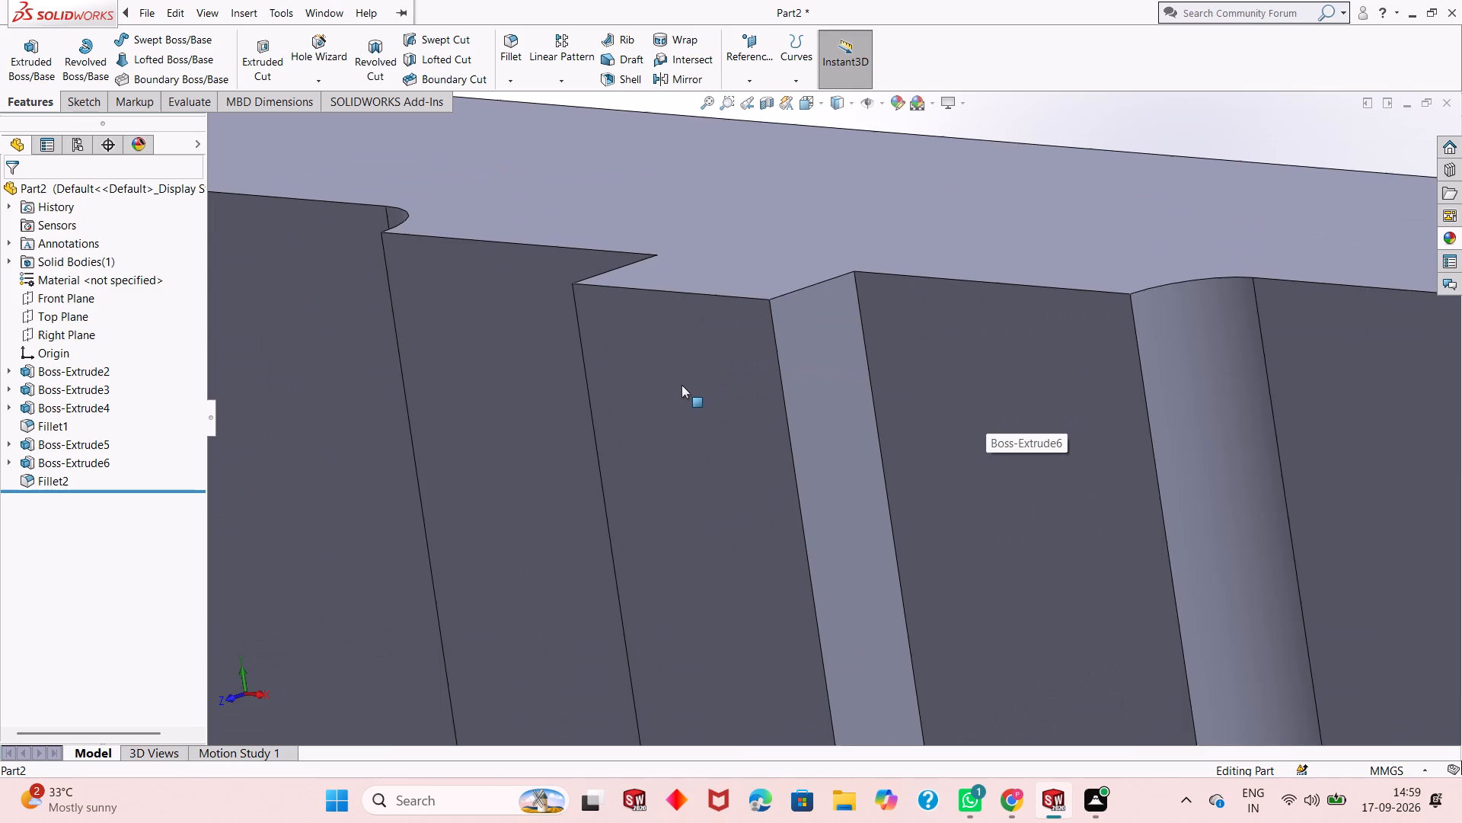
Examine the stepped pads, filleted corners and base of the bracket from the front, below and both sides.
{"action": "scroll", "coordinate": [682, 385], "scroll_direction": "up", "scroll_amount": 9}
{"action": "scroll", "coordinate": [768, 467], "scroll_direction": "down", "scroll_amount": 3}
{"action": "scroll", "coordinate": [807, 487], "scroll_direction": "up", "scroll_amount": 4}
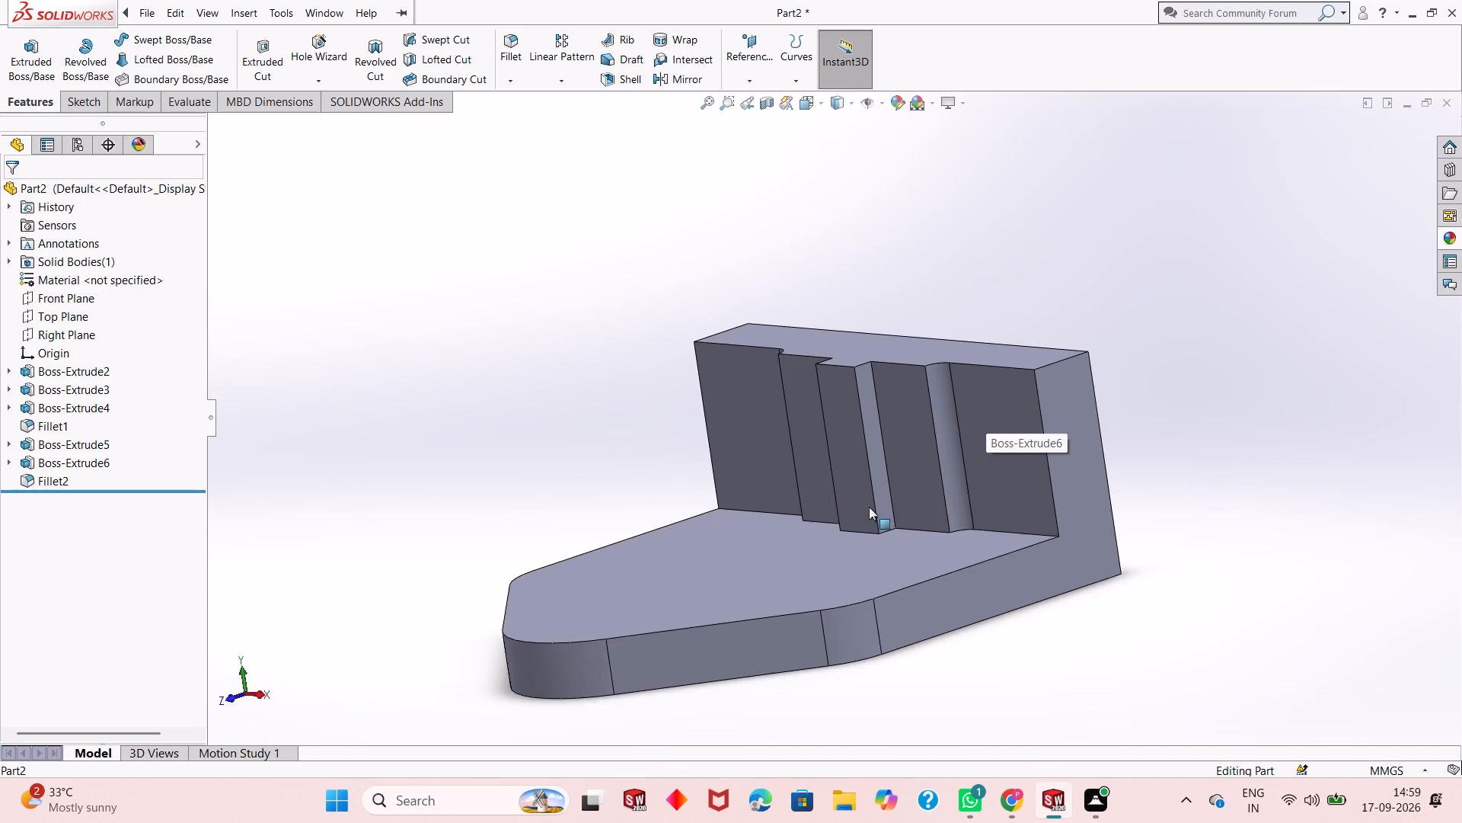
{"action": "scroll", "coordinate": [902, 538], "scroll_direction": "down", "scroll_amount": 4}
{"action": "scroll", "coordinate": [827, 385], "scroll_direction": "up", "scroll_amount": 2}
{"action": "scroll", "coordinate": [873, 258], "scroll_direction": "down", "scroll_amount": 2}
{"action": "scroll", "coordinate": [765, 328], "scroll_direction": "up", "scroll_amount": 2}
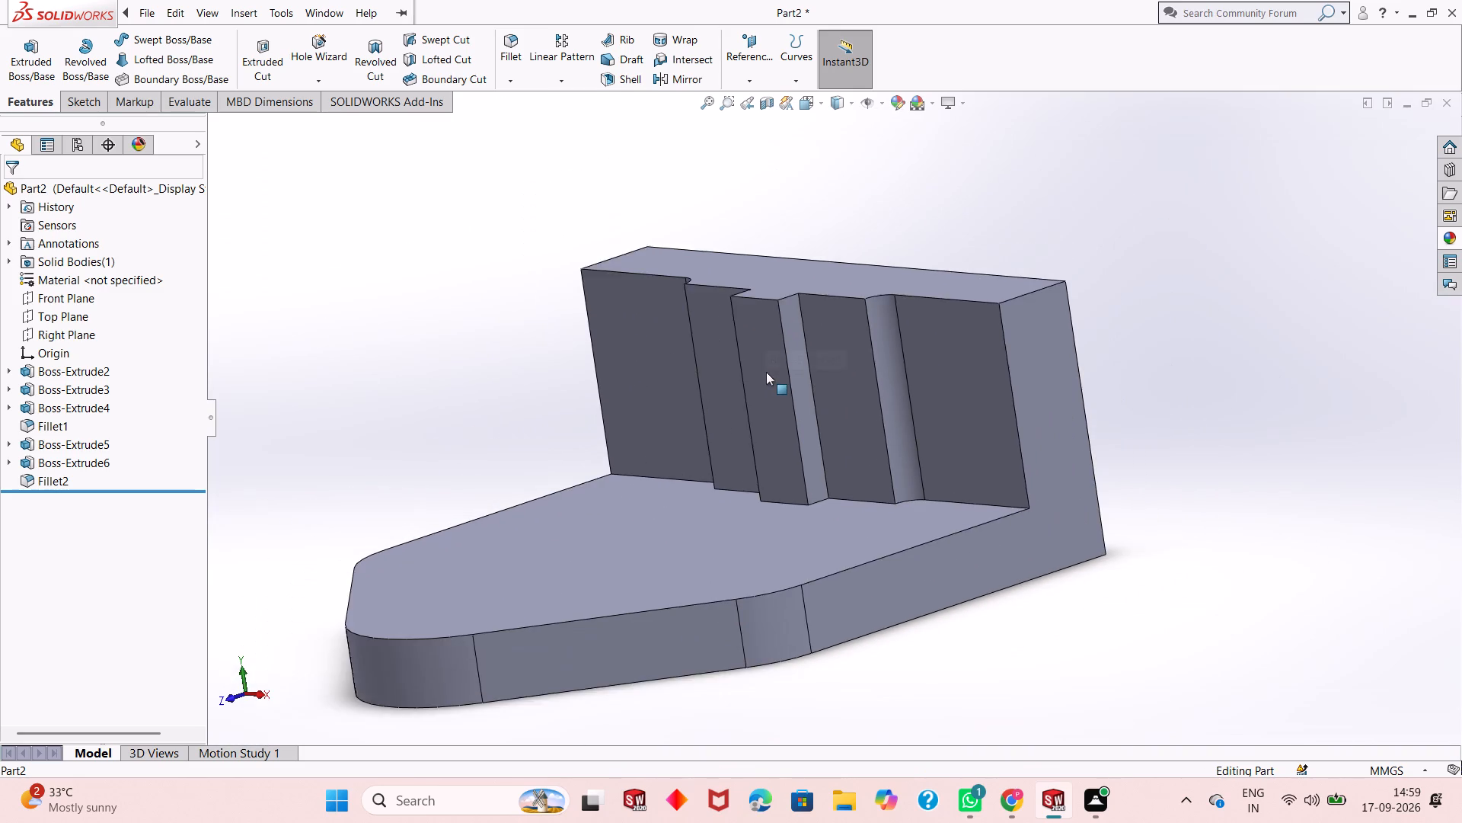
{"action": "scroll", "coordinate": [766, 373], "scroll_direction": "up", "scroll_amount": 1}
{"action": "middle_click_drag", "start_coordinate": [770, 375], "coordinate": [830, 344]}
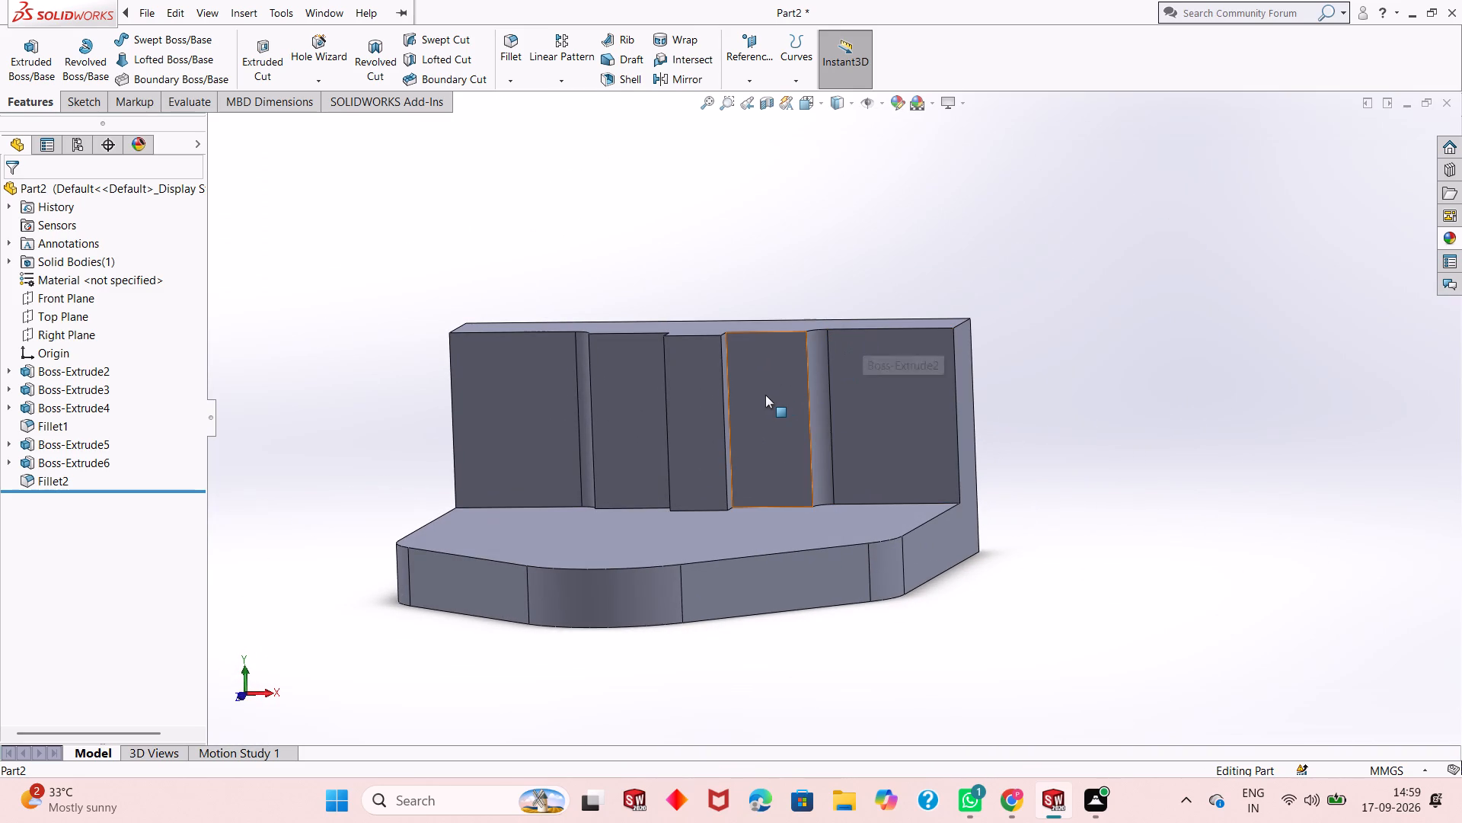
{"action": "middle_click_drag", "start_coordinate": [688, 436], "coordinate": [718, 386]}
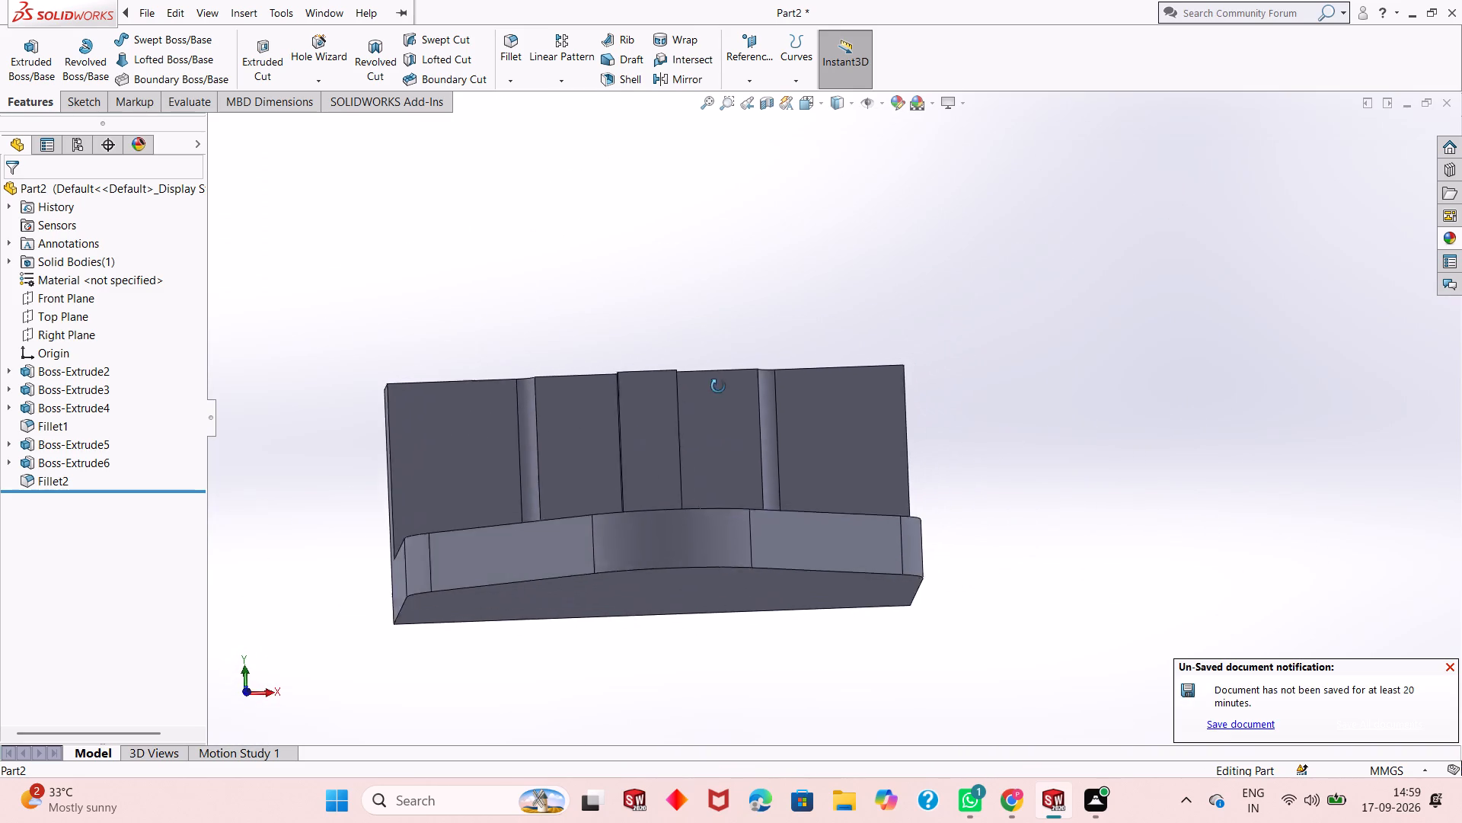
{"action": "middle_click_drag", "start_coordinate": [718, 386], "coordinate": [755, 388]}
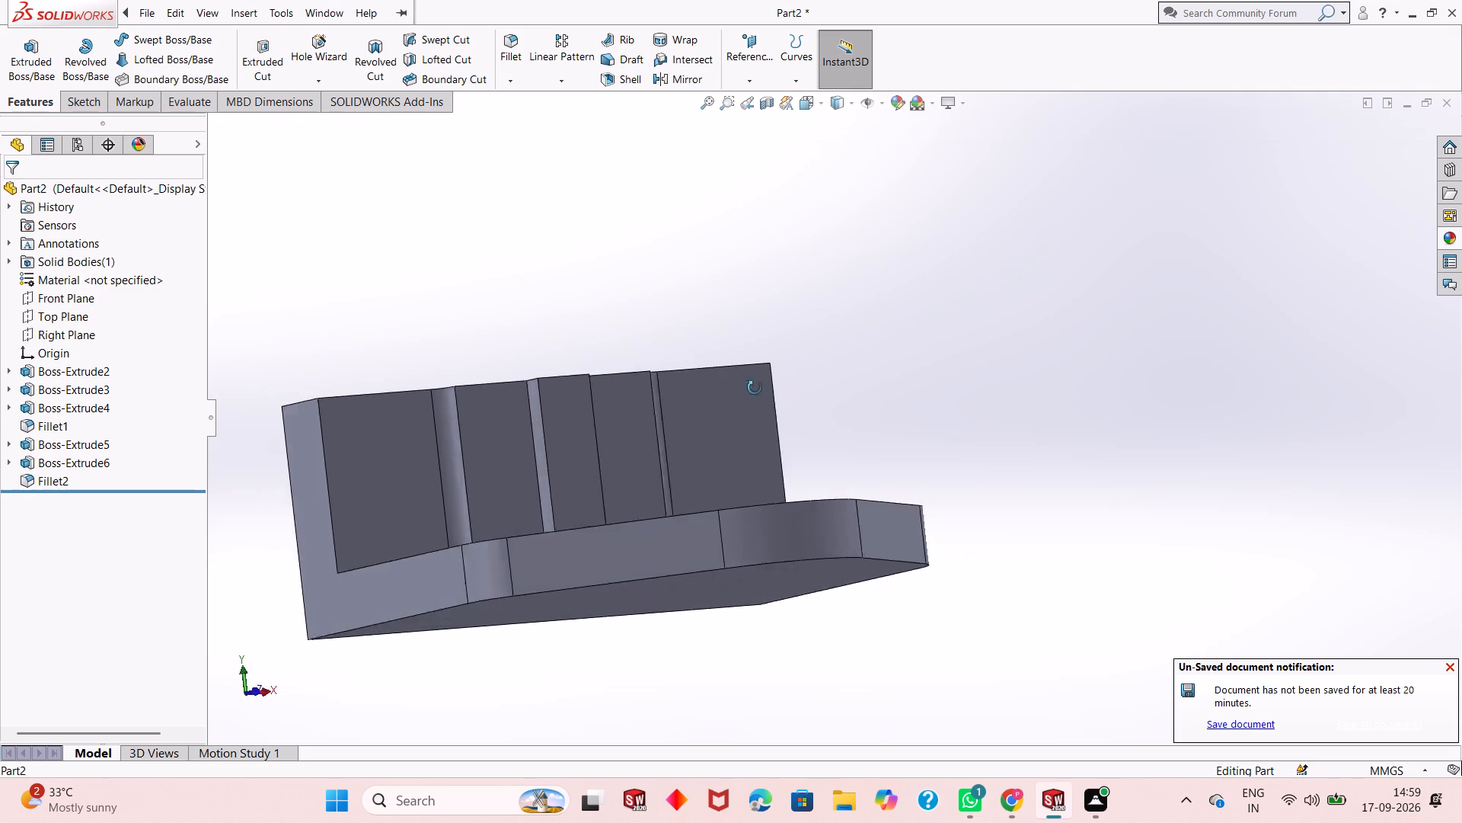
{"action": "middle_click_drag", "start_coordinate": [755, 388], "coordinate": [672, 484]}
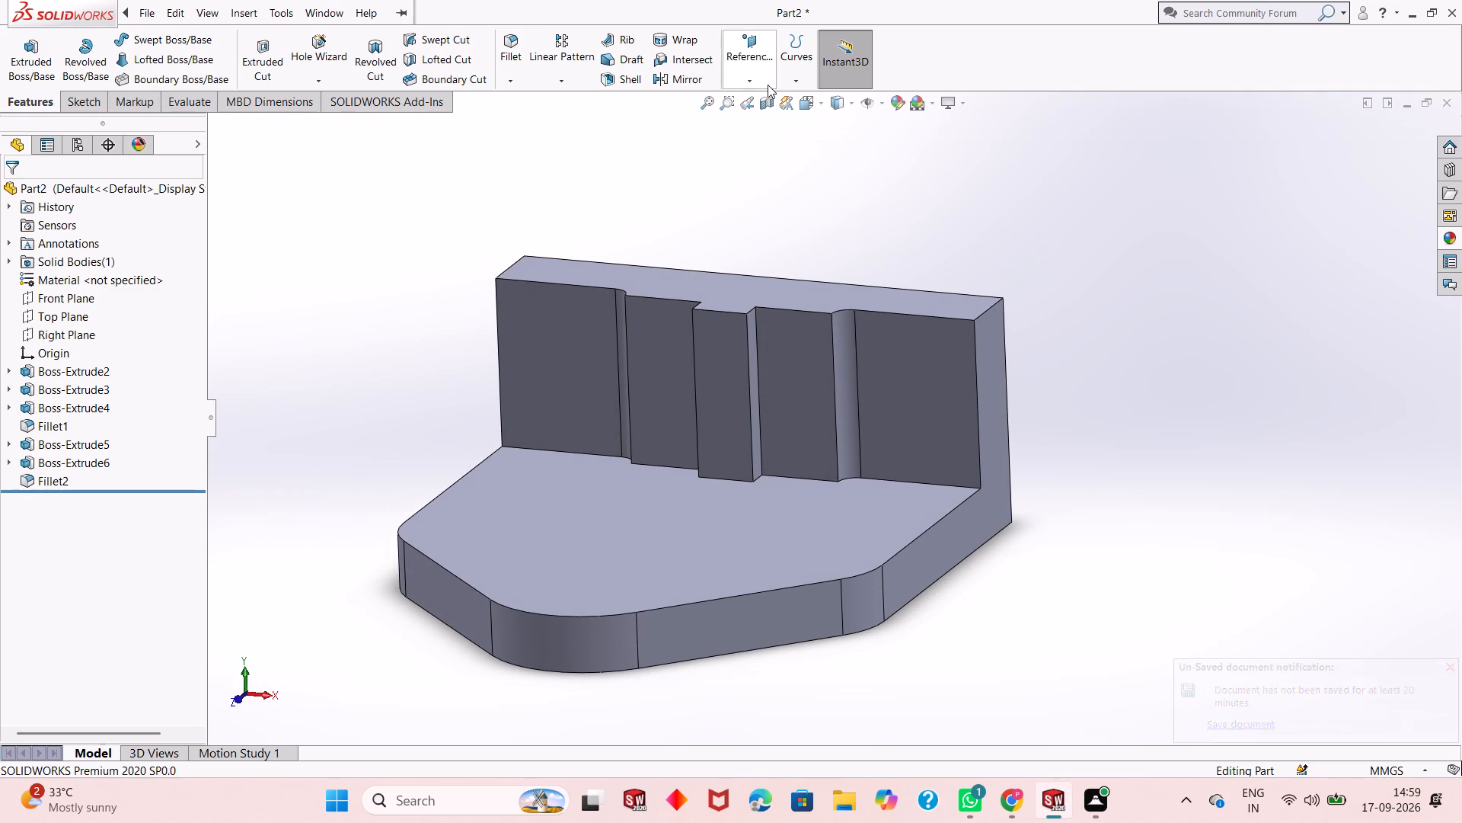
Create a reference plane offset 0 mm from the Right Plane.
{"action": "left_click", "coordinate": [765, 82]}
{"action": "left_click", "coordinate": [767, 94]}
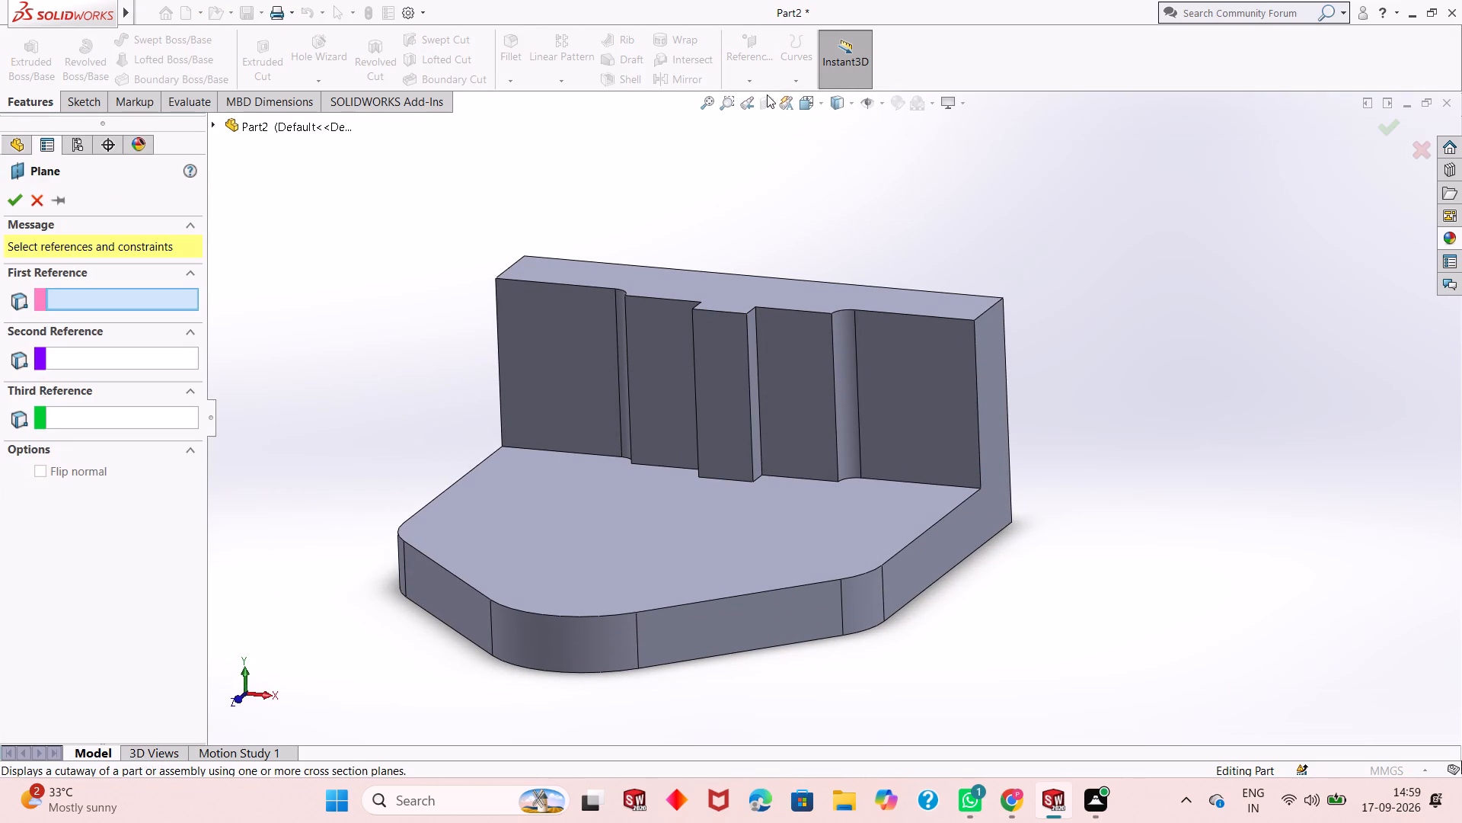
{"action": "left_click", "coordinate": [274, 133]}
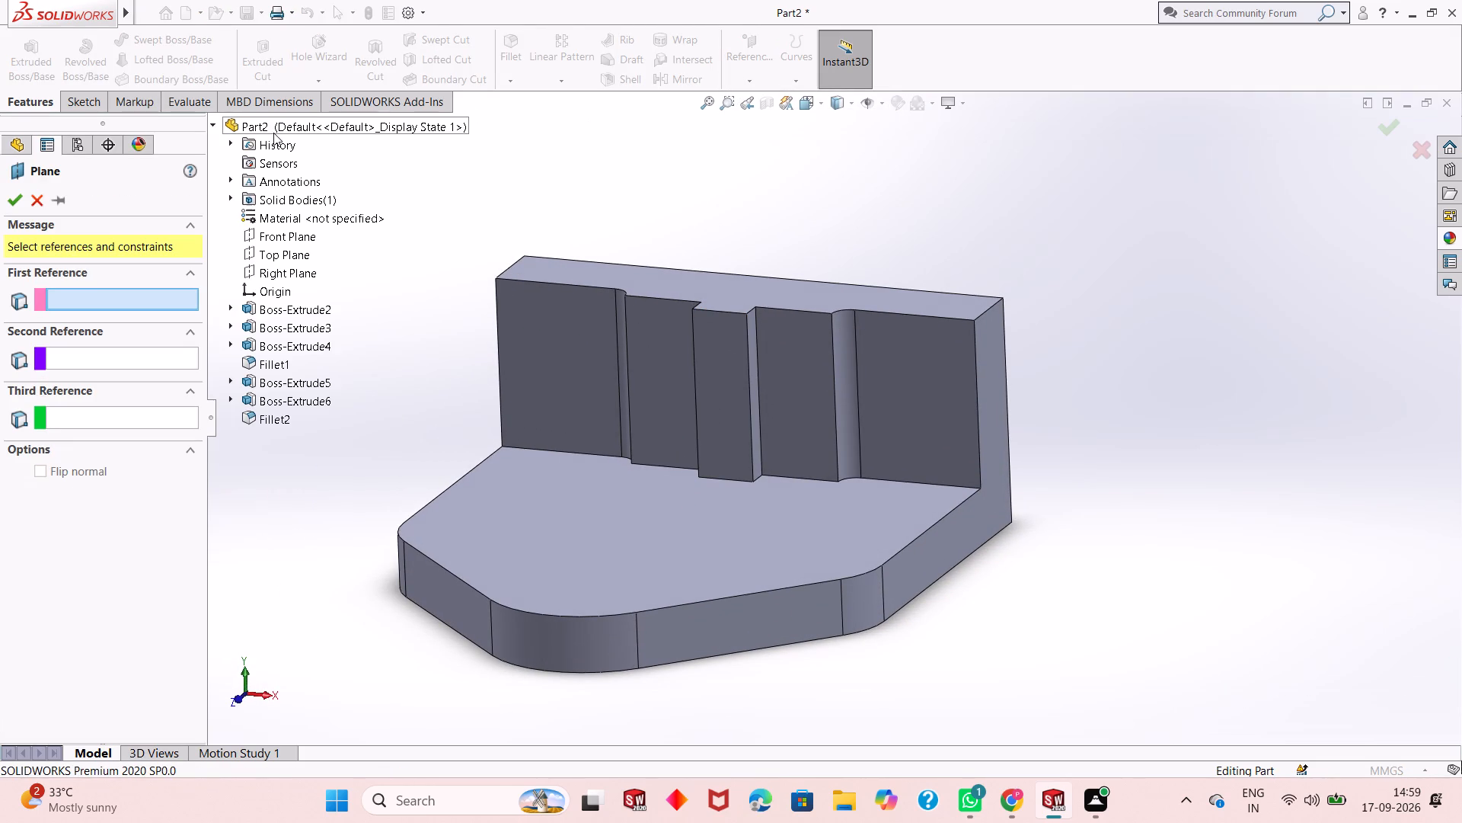
{"action": "left_click", "coordinate": [273, 266]}
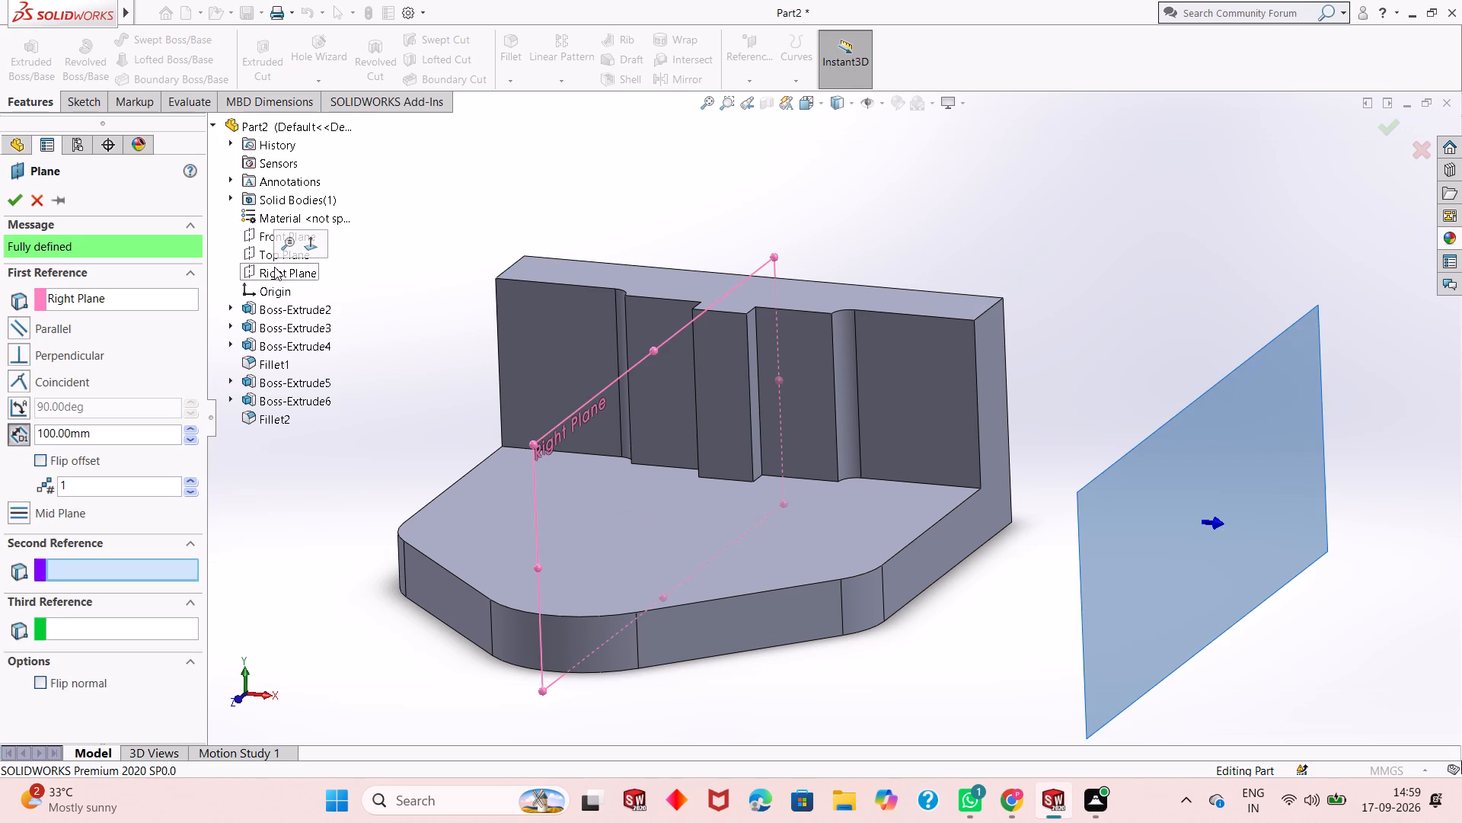
{"action": "double_click", "coordinate": [120, 437]}
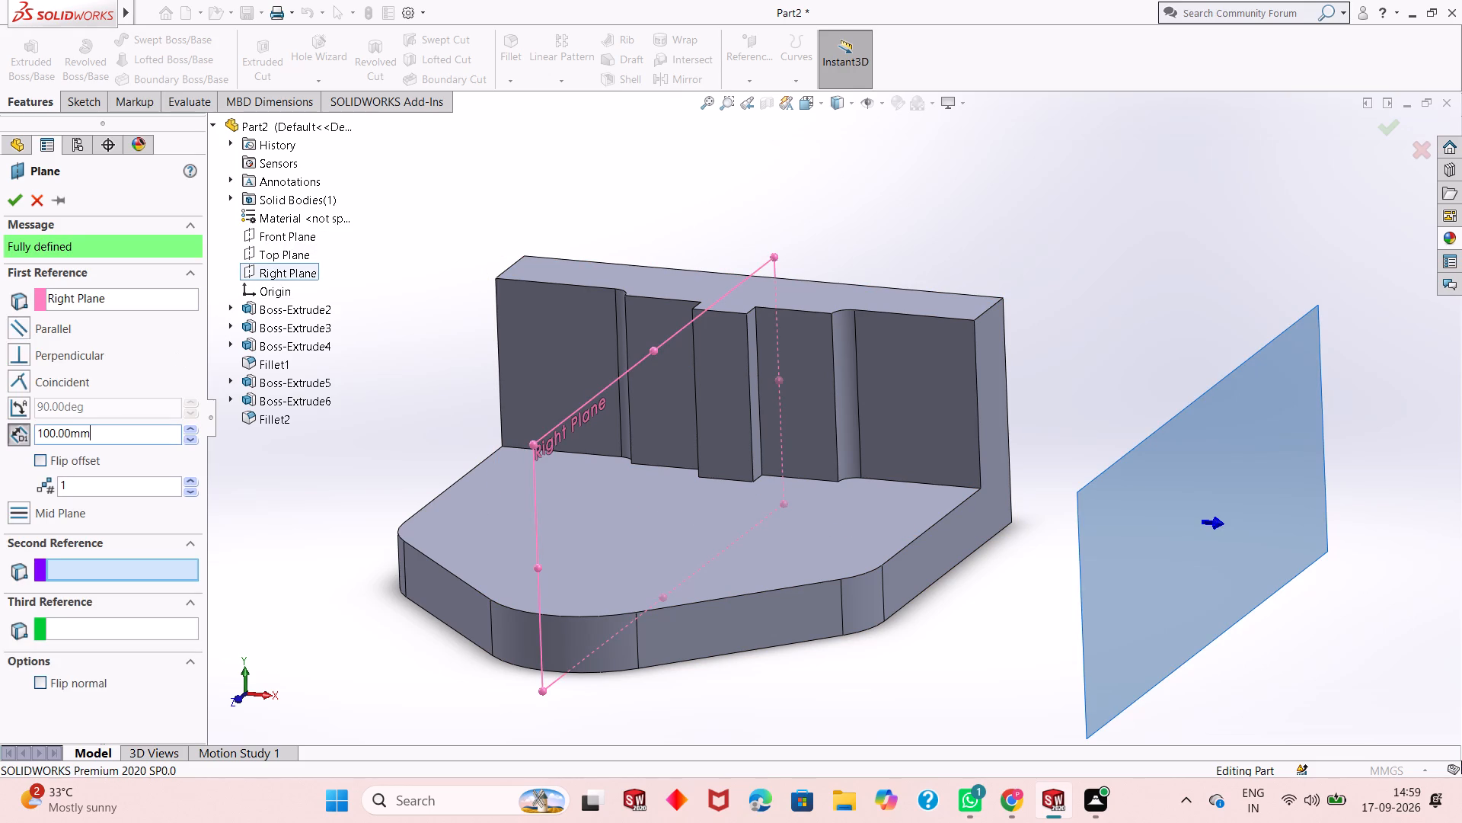
{"action": "key", "text": "0"}
{"action": "key", "text": "Return"}
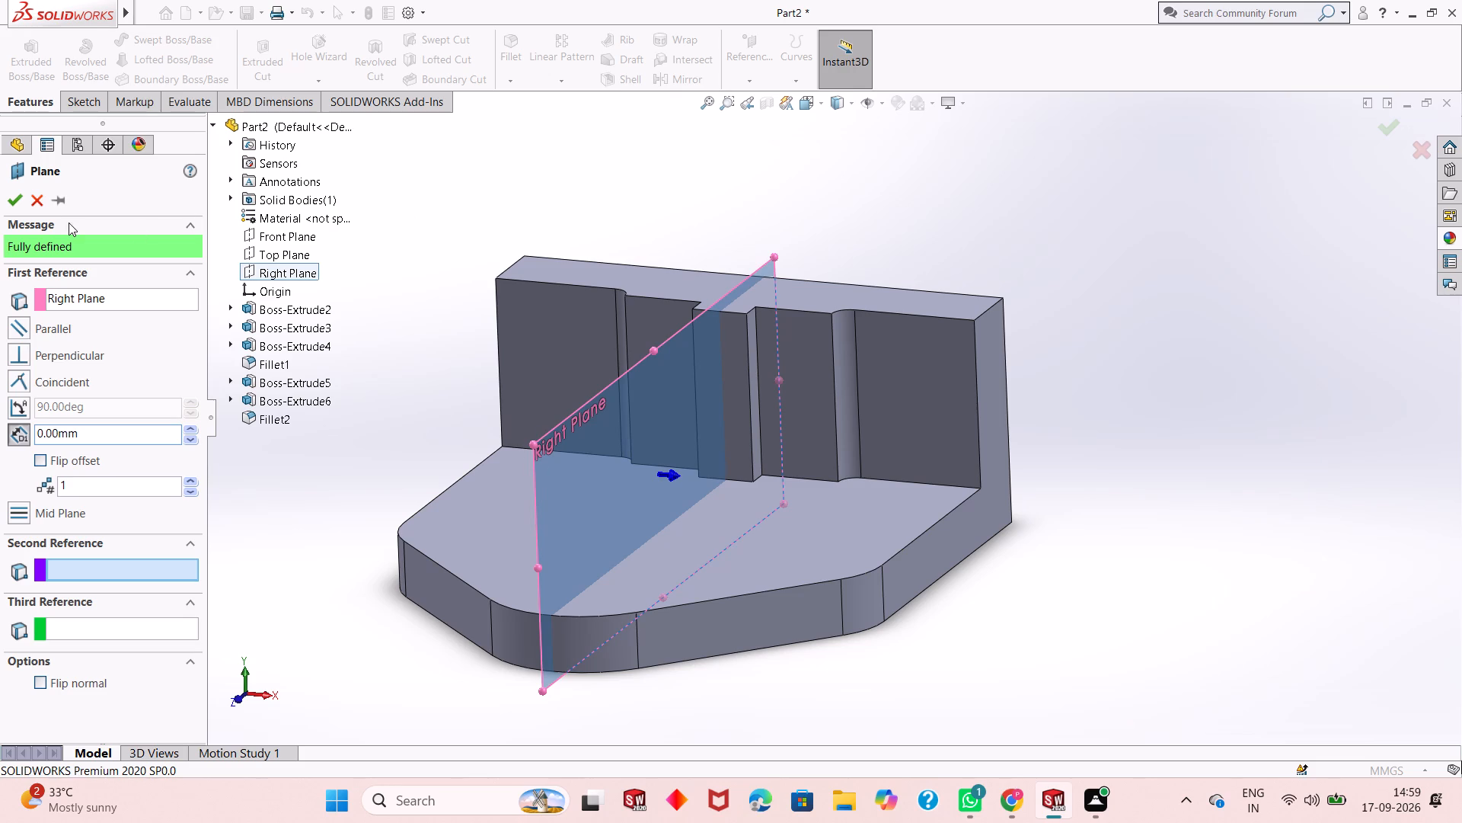
{"action": "left_click", "coordinate": [9, 206]}
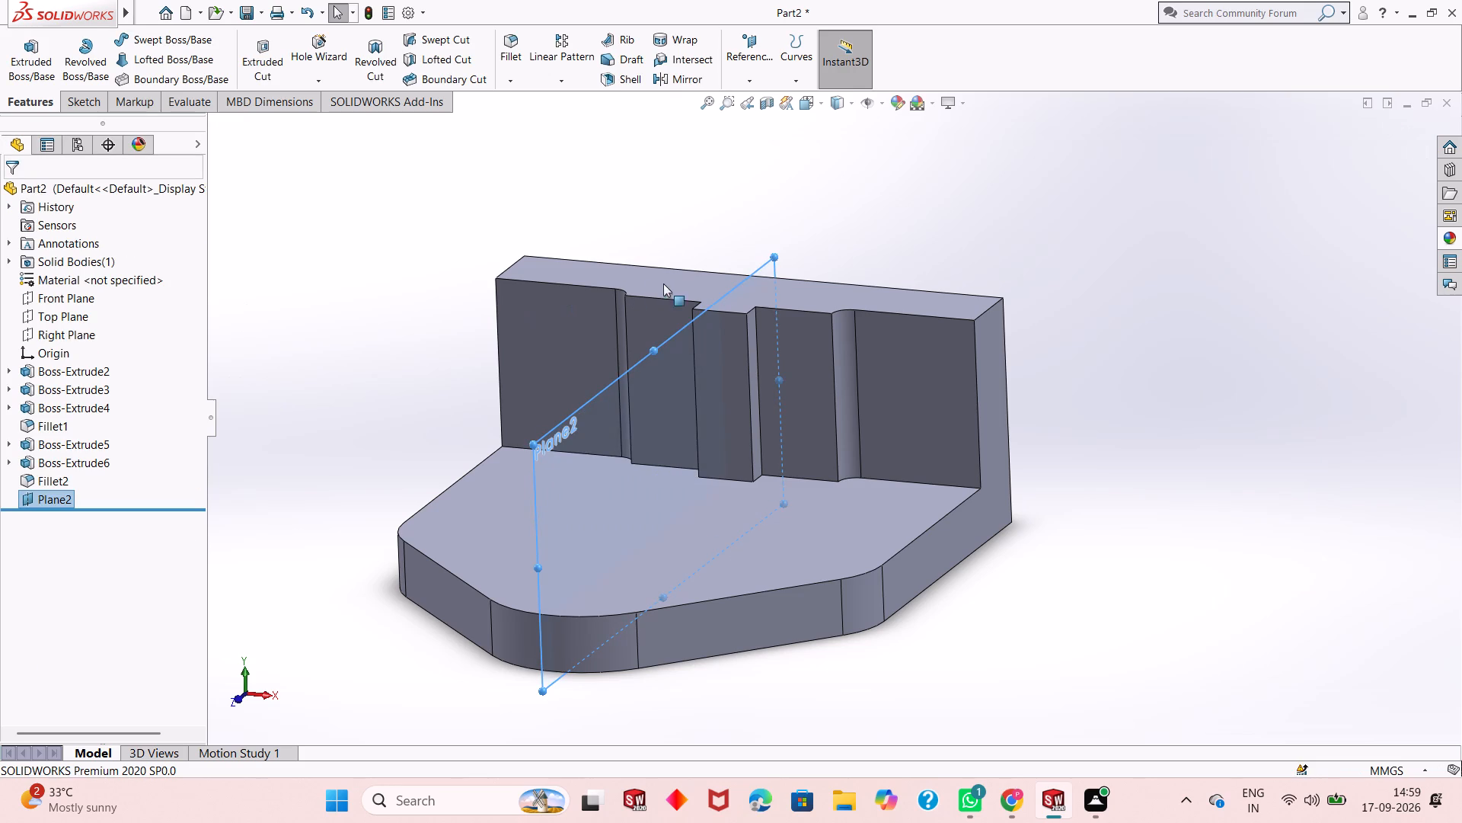
Open a sketch on the new reference plane and view it square-on.
{"action": "middle_click_drag", "start_coordinate": [800, 474], "coordinate": [674, 431]}
{"action": "scroll", "coordinate": [673, 431], "scroll_direction": "up", "scroll_amount": 1}
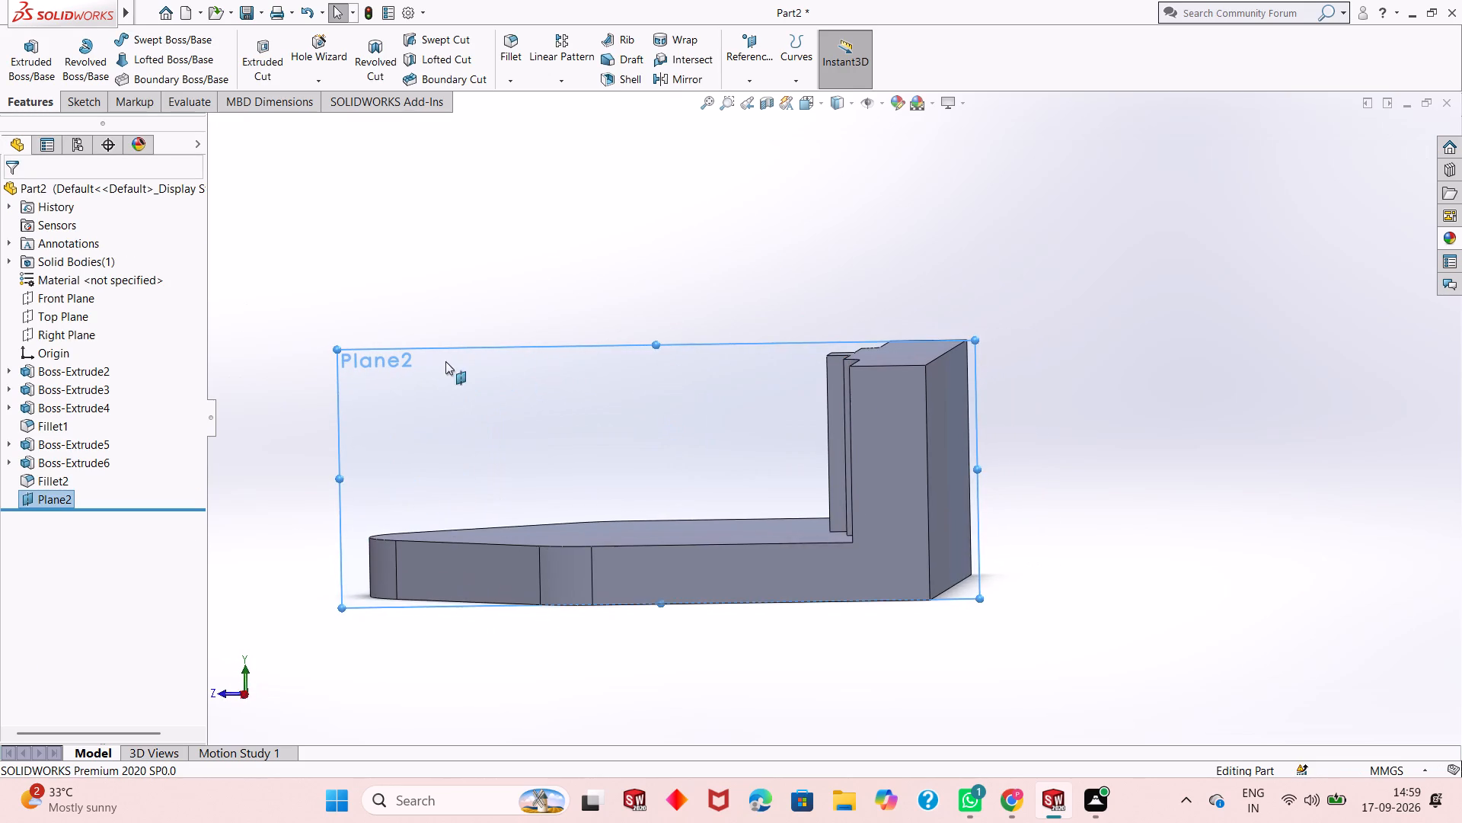
{"action": "left_click", "coordinate": [490, 389]}
{"action": "left_click", "coordinate": [561, 349]}
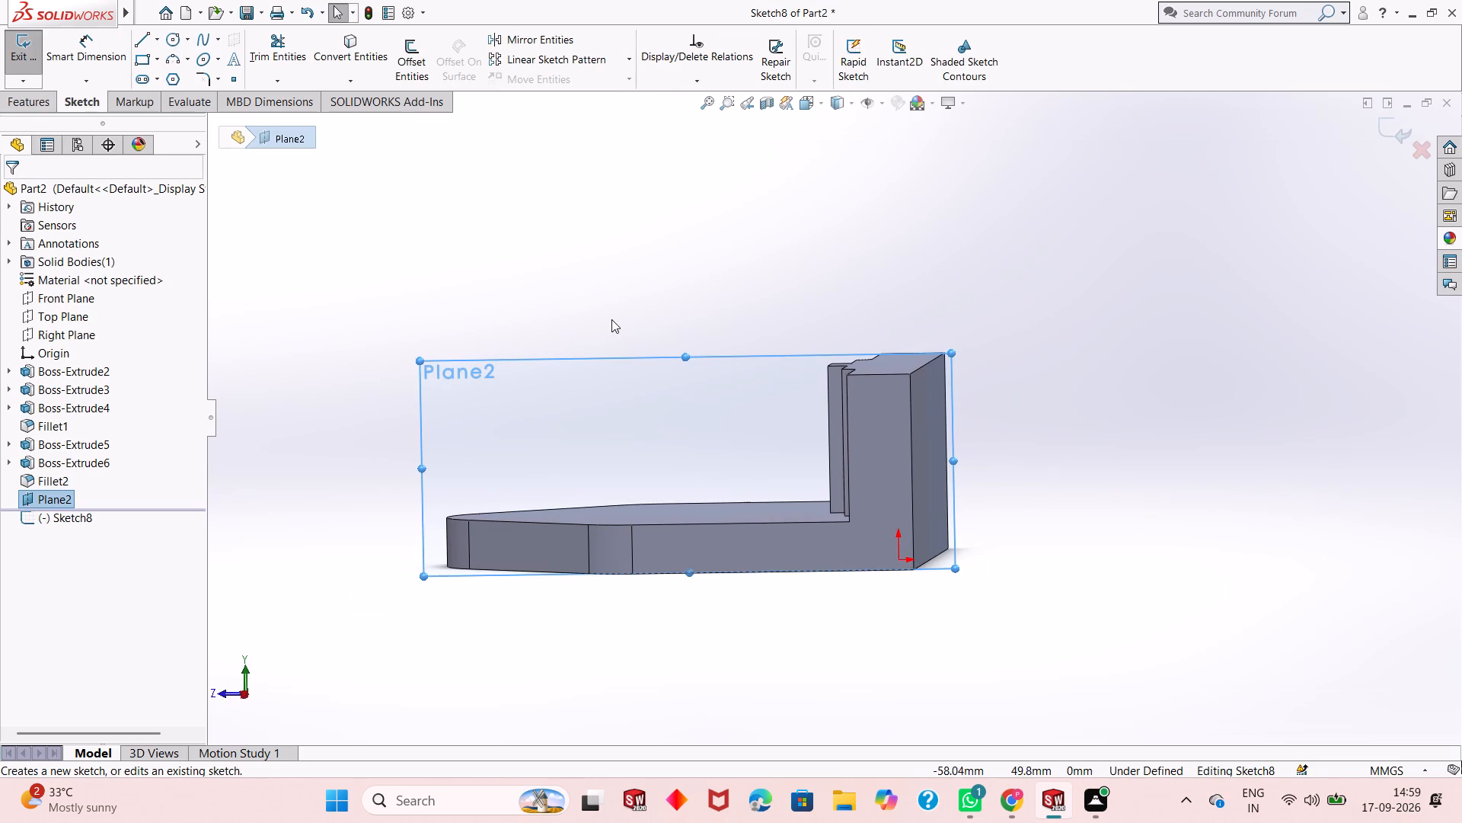
{"action": "middle_click_drag", "start_coordinate": [611, 315], "coordinate": [697, 355]}
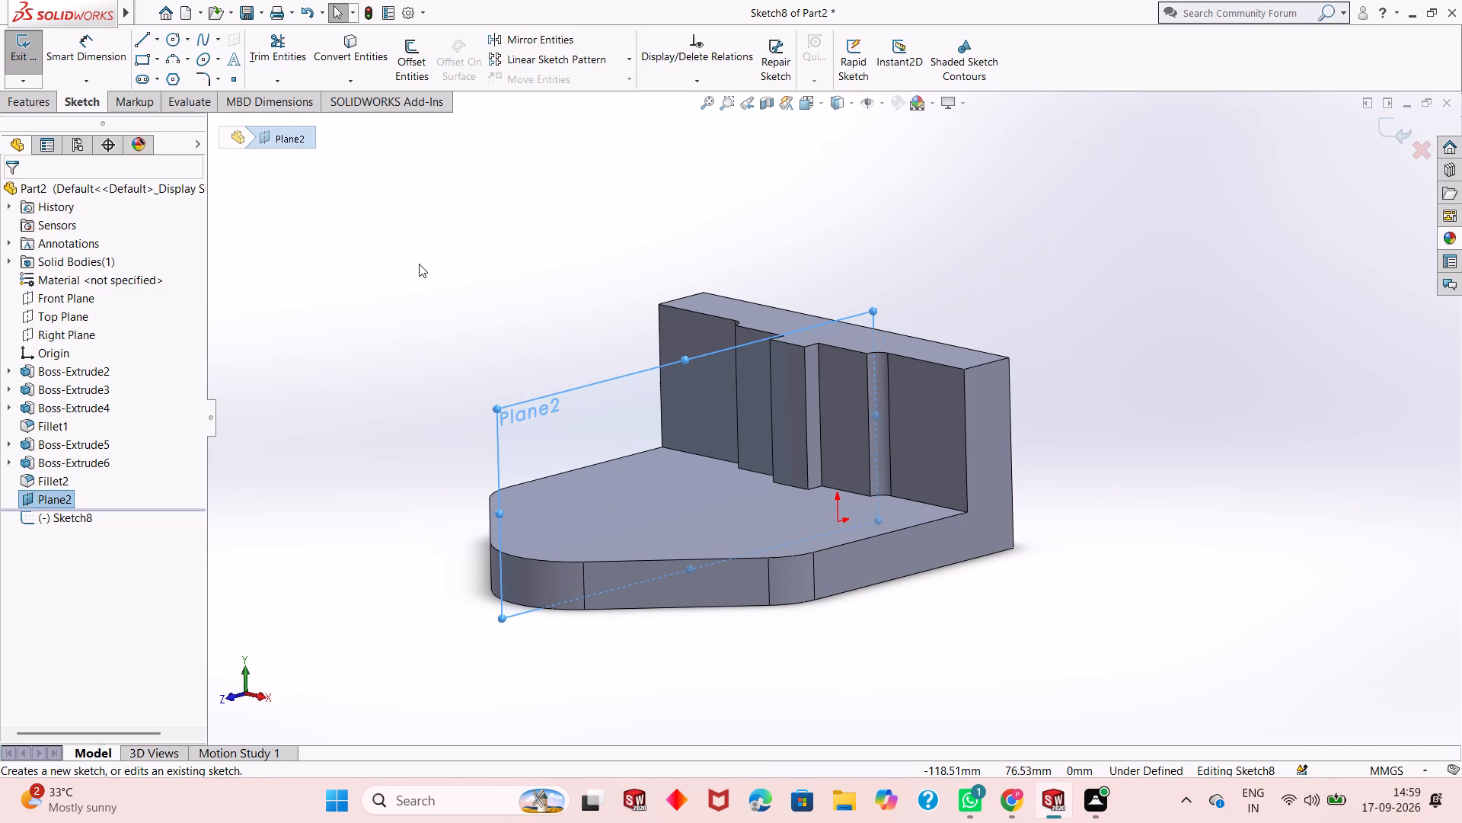
{"action": "key", "text": "ctrl+8"}
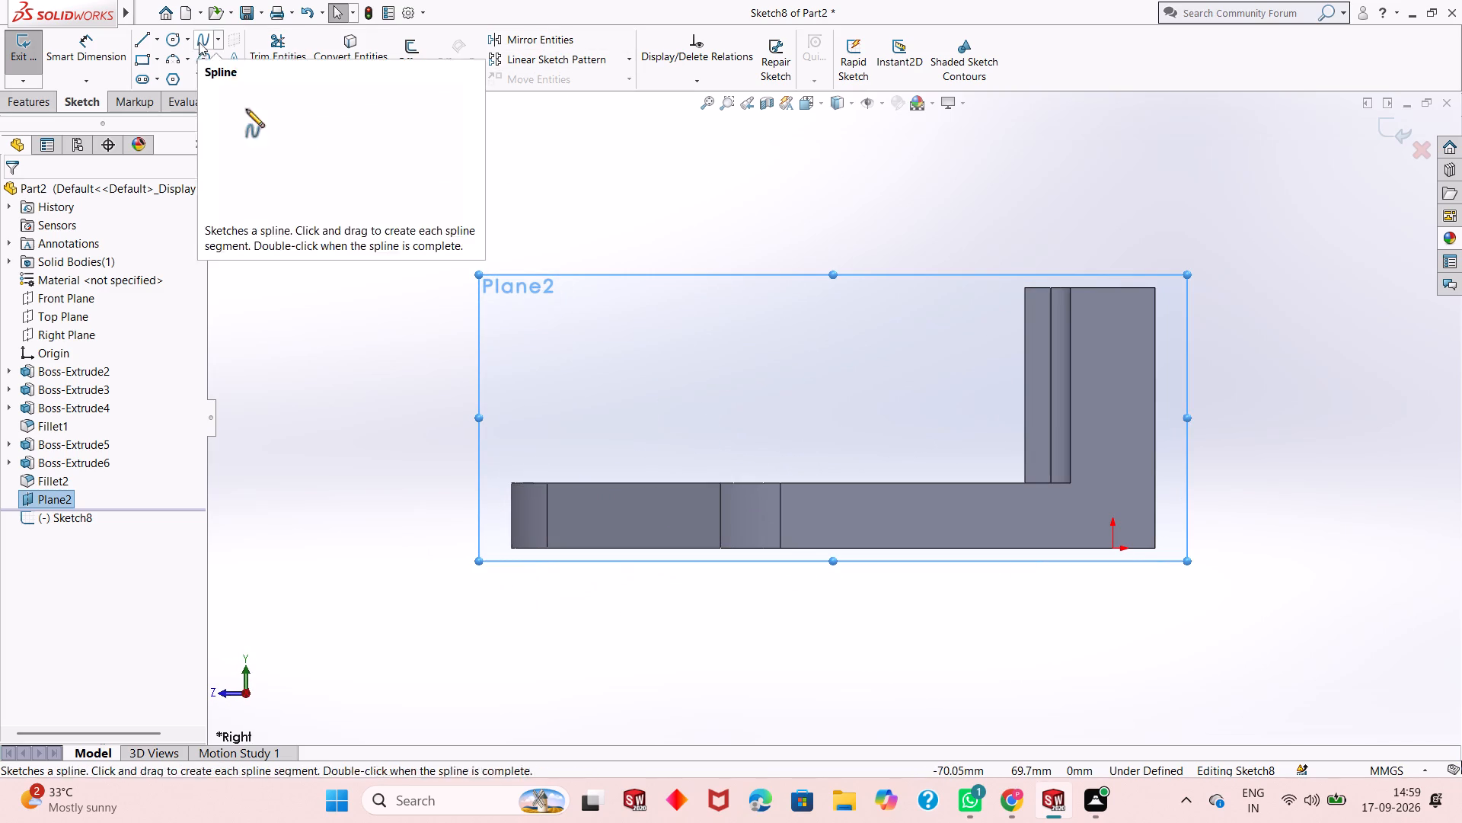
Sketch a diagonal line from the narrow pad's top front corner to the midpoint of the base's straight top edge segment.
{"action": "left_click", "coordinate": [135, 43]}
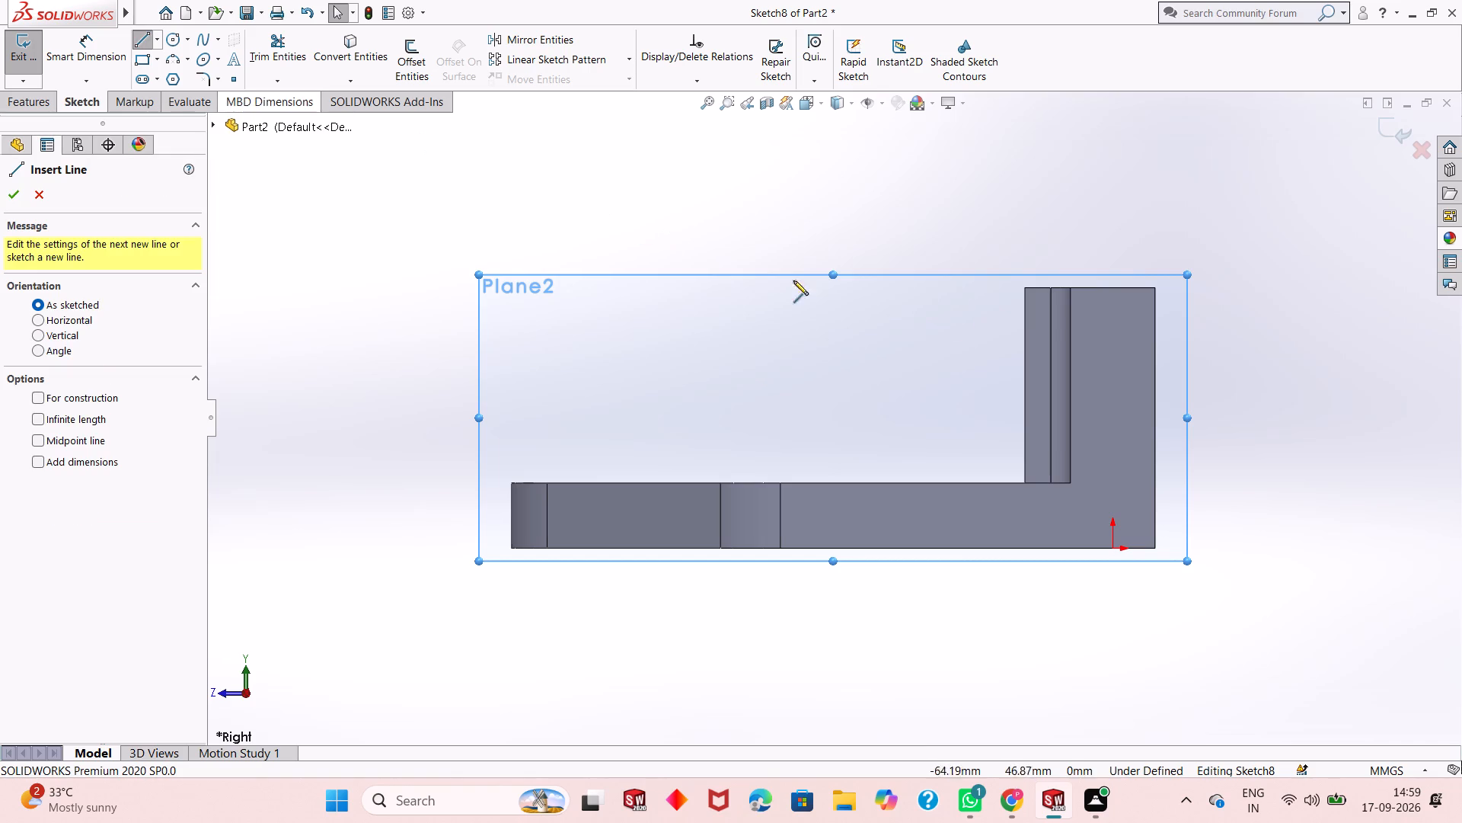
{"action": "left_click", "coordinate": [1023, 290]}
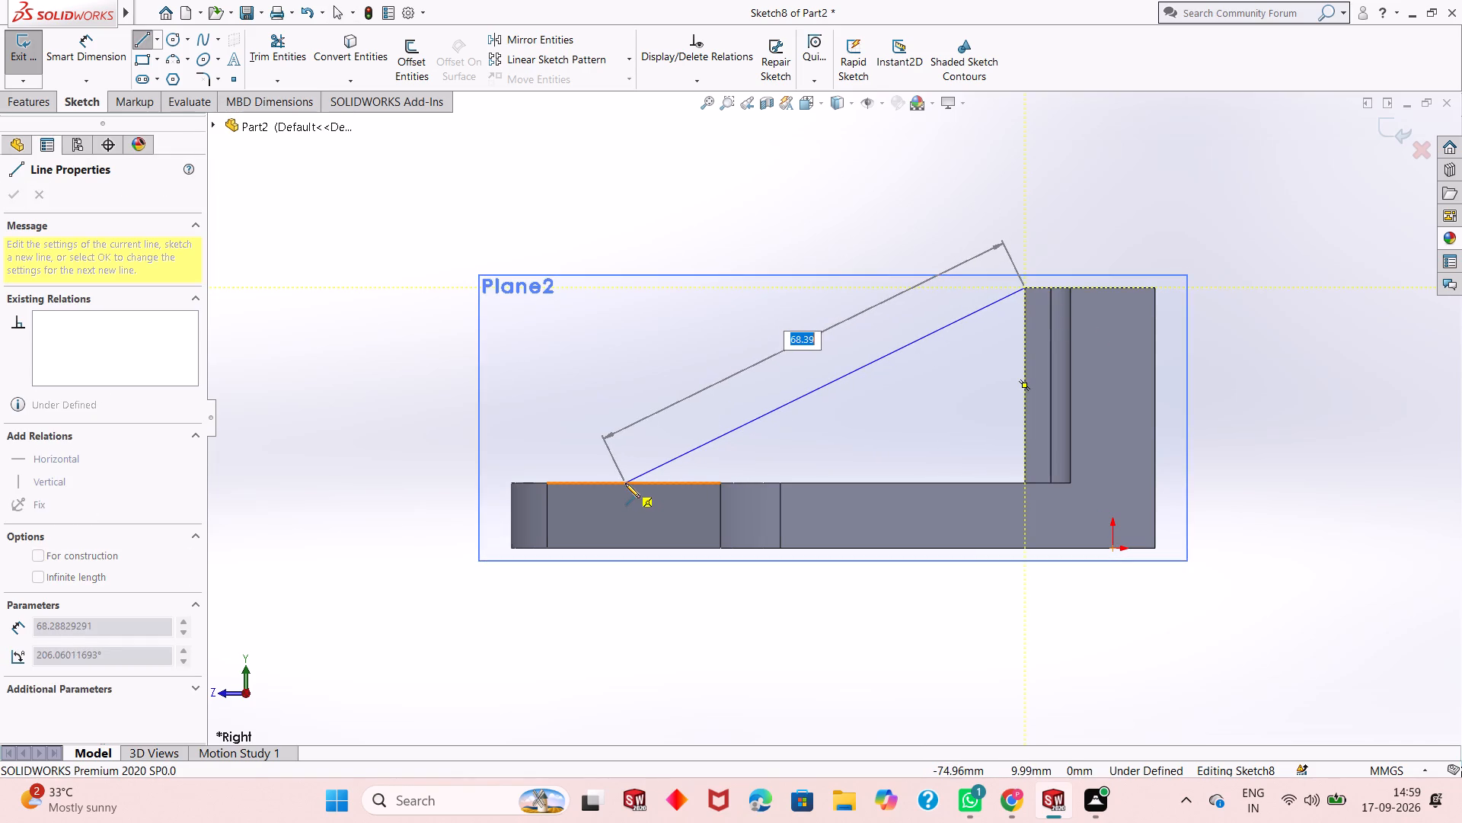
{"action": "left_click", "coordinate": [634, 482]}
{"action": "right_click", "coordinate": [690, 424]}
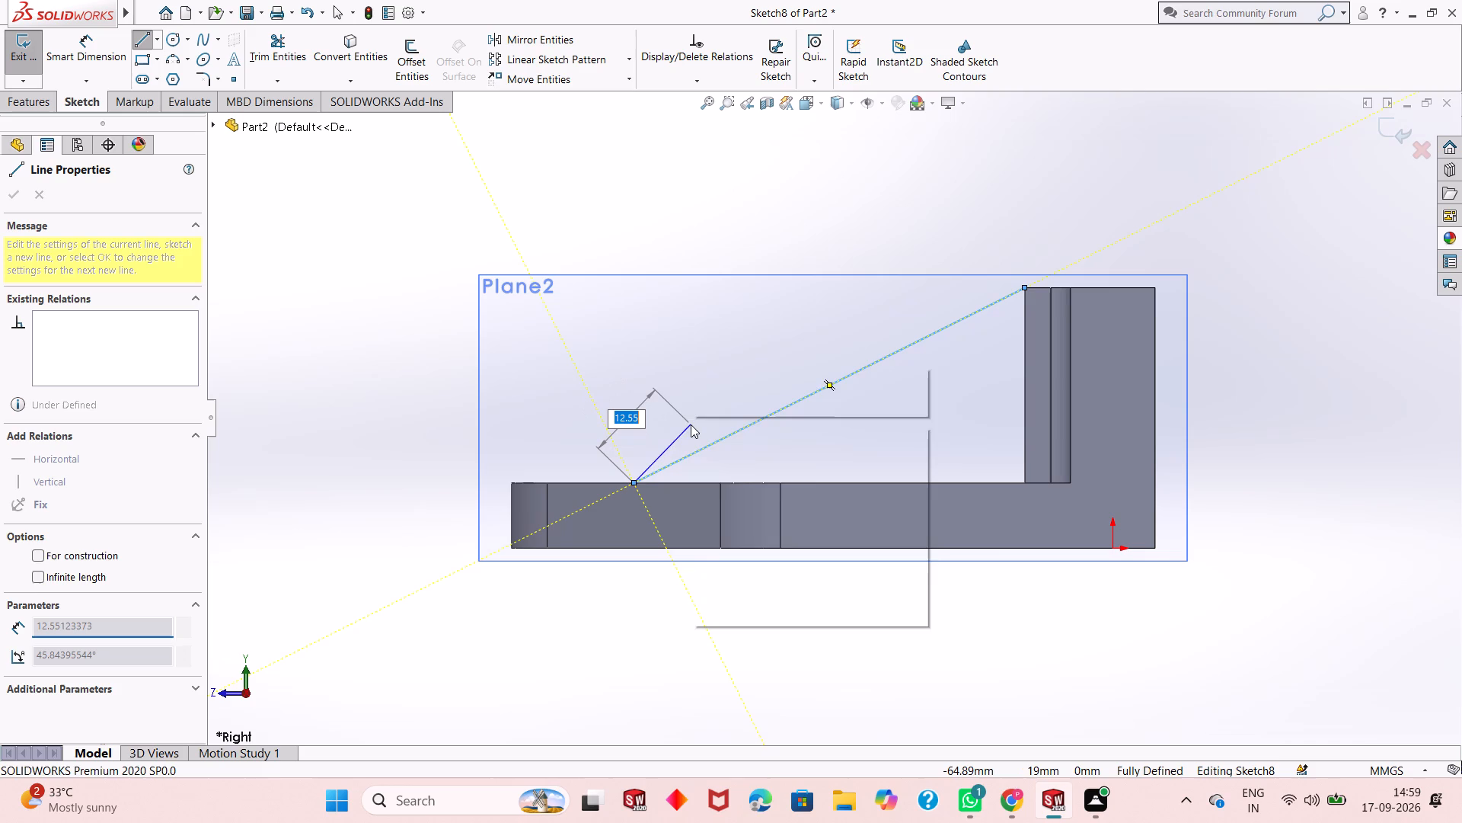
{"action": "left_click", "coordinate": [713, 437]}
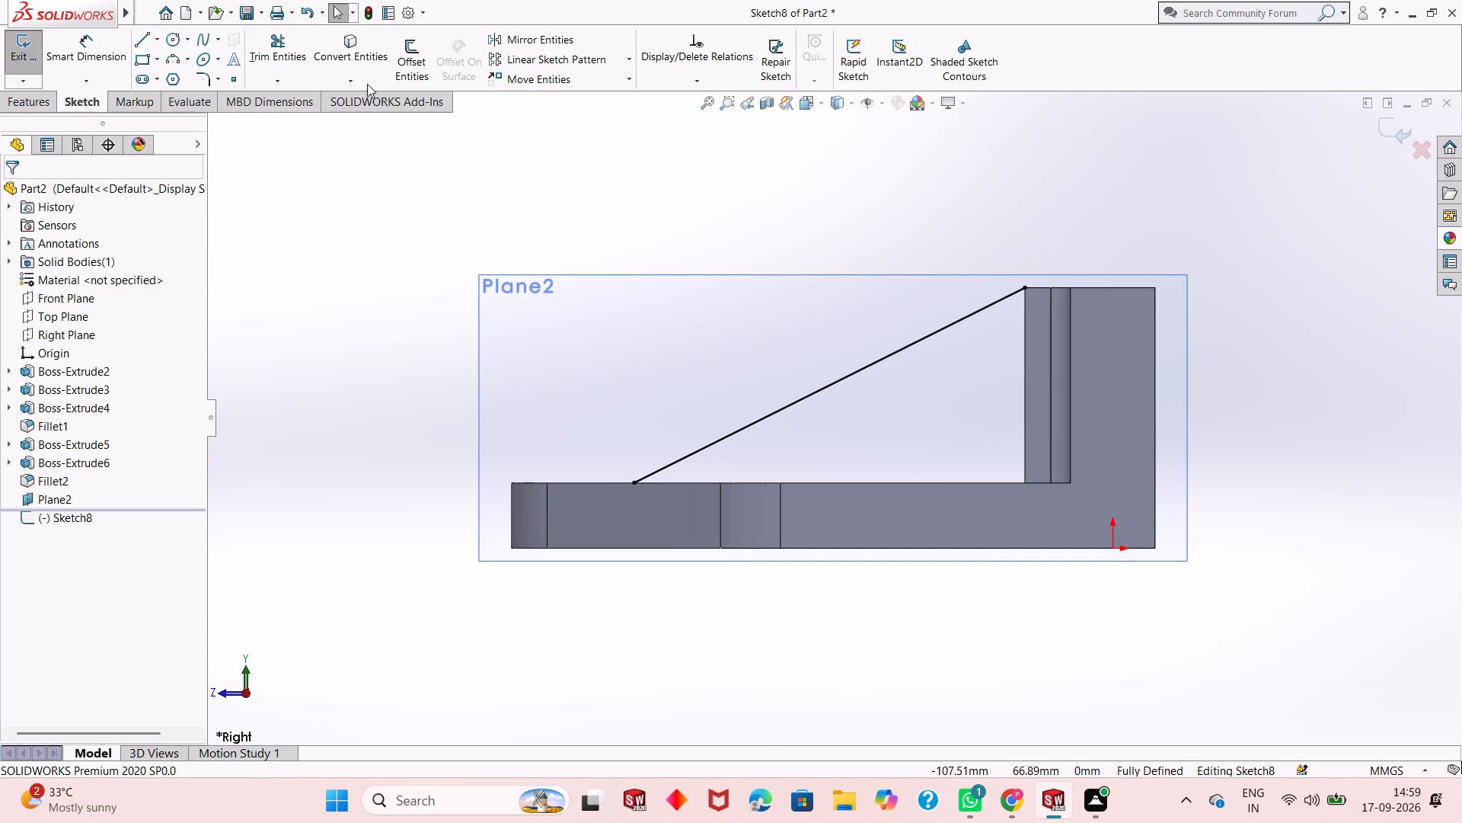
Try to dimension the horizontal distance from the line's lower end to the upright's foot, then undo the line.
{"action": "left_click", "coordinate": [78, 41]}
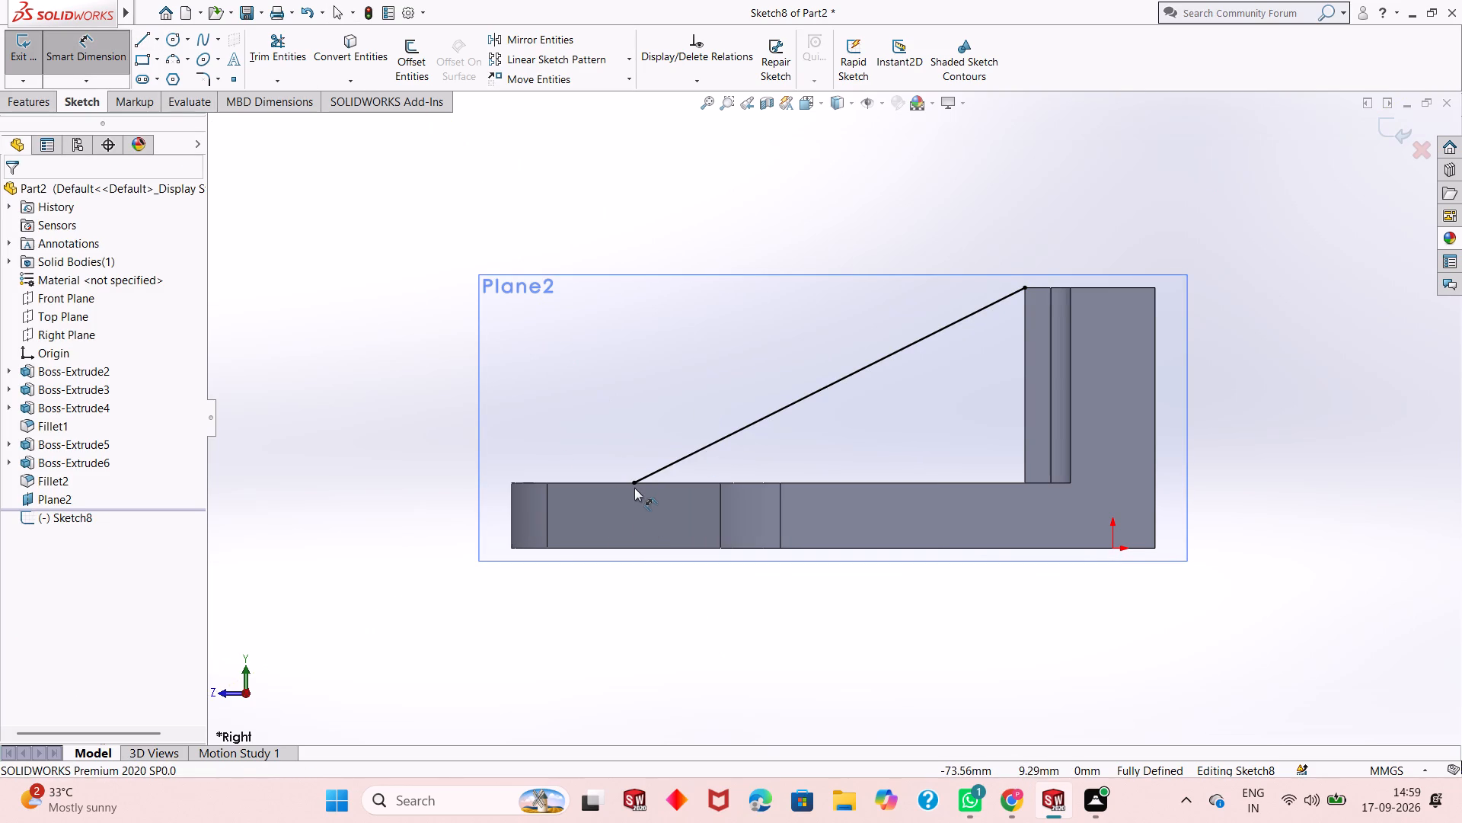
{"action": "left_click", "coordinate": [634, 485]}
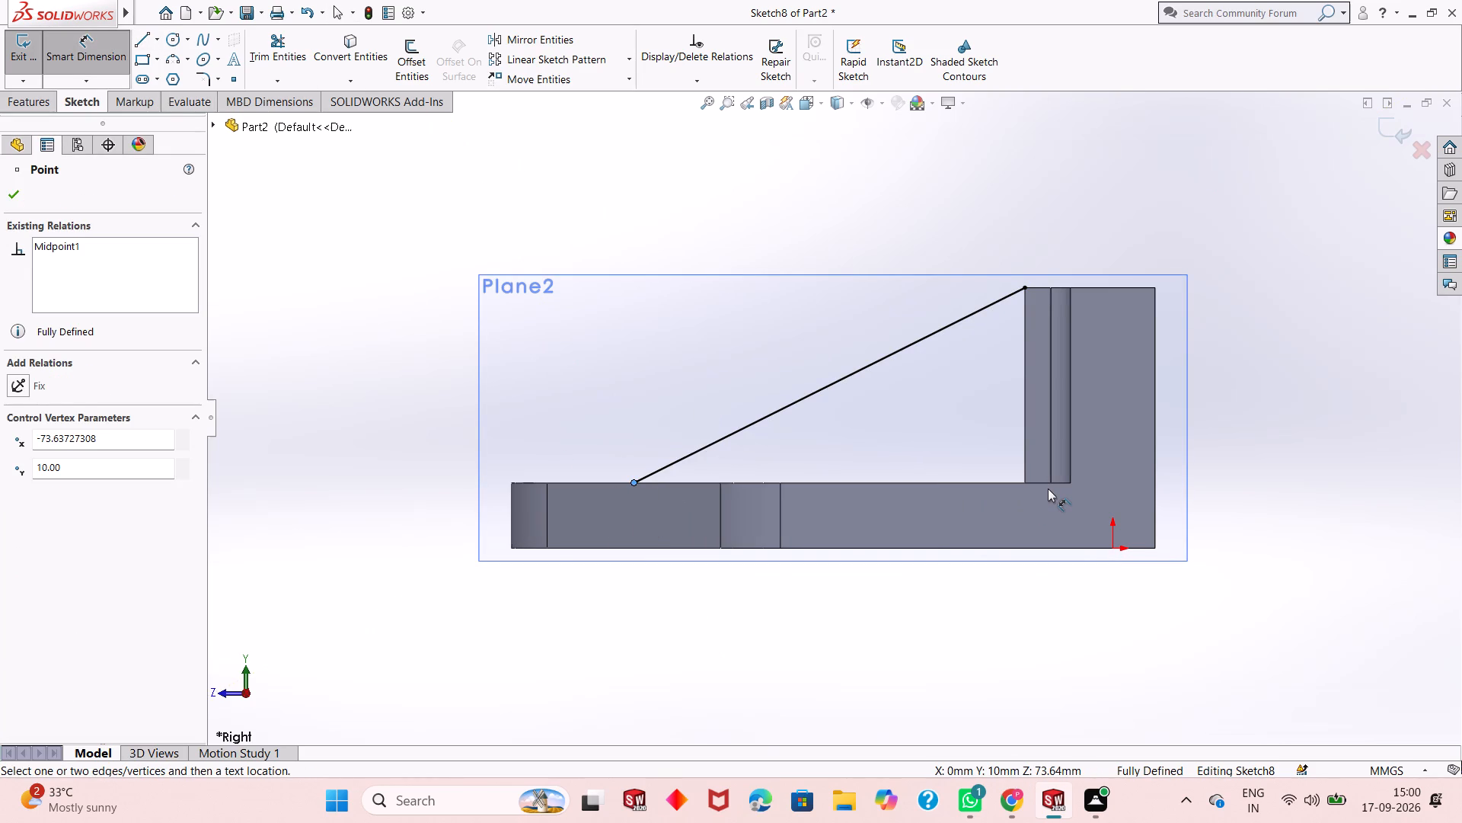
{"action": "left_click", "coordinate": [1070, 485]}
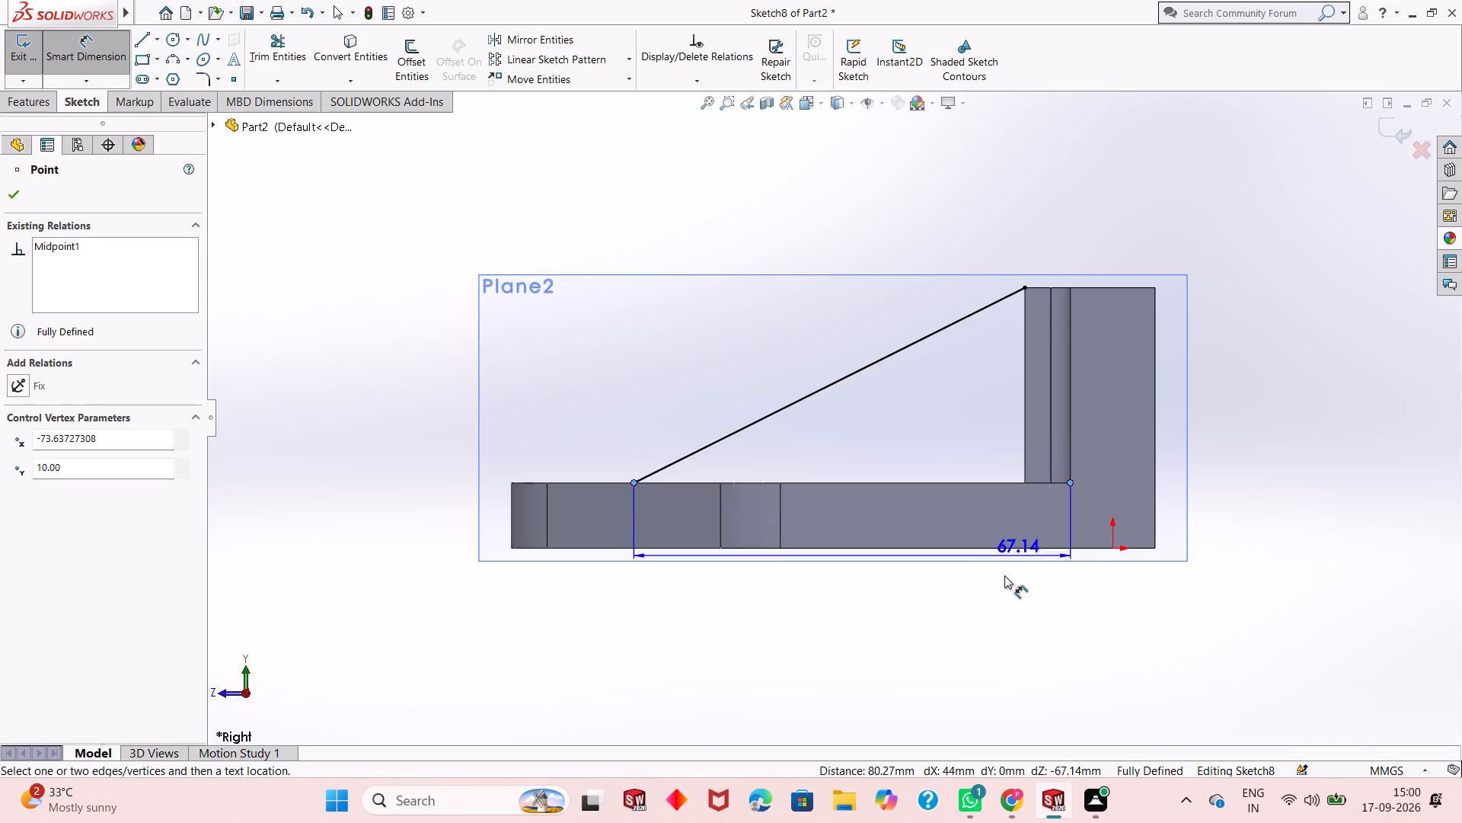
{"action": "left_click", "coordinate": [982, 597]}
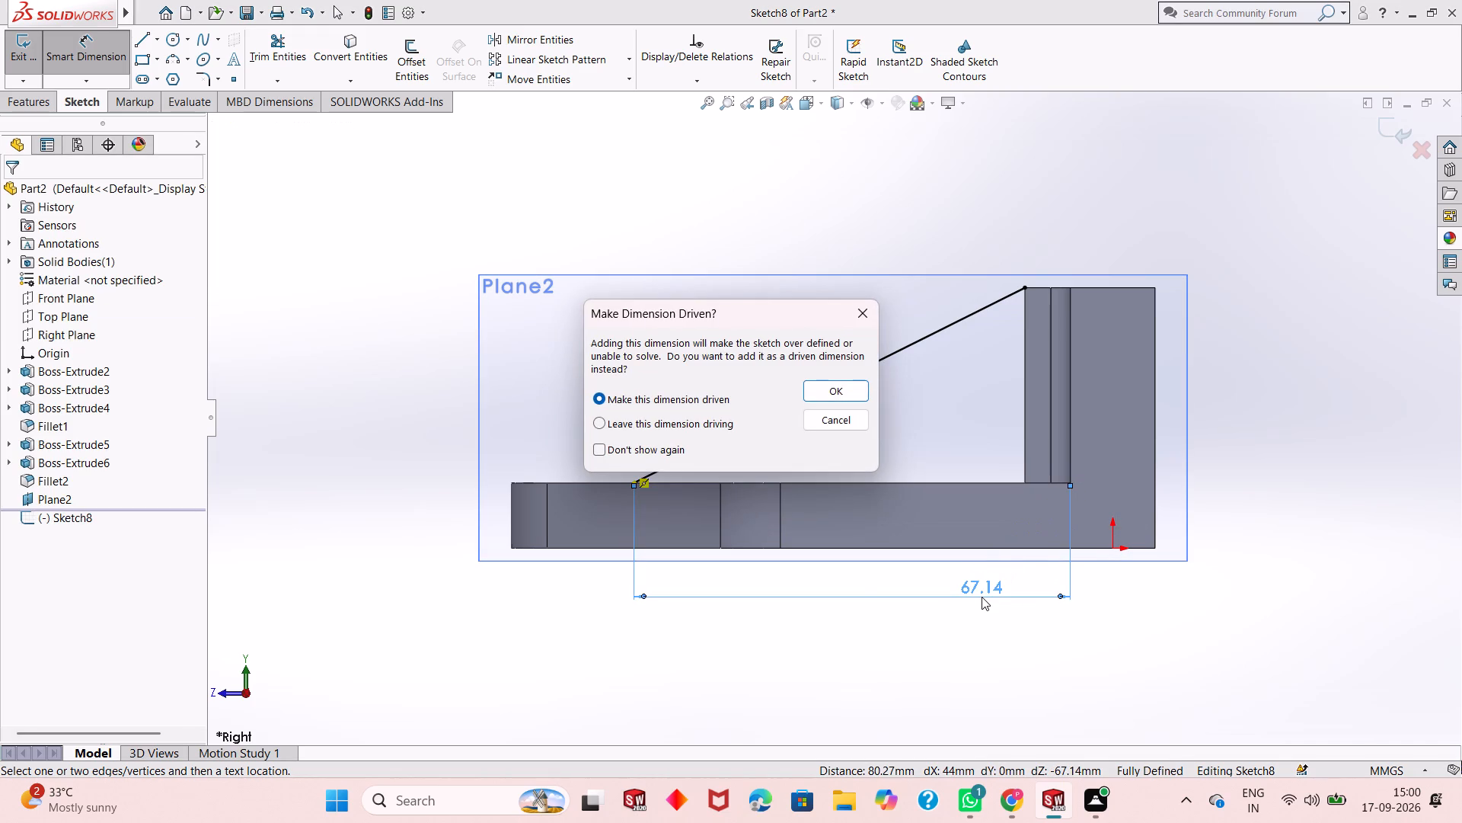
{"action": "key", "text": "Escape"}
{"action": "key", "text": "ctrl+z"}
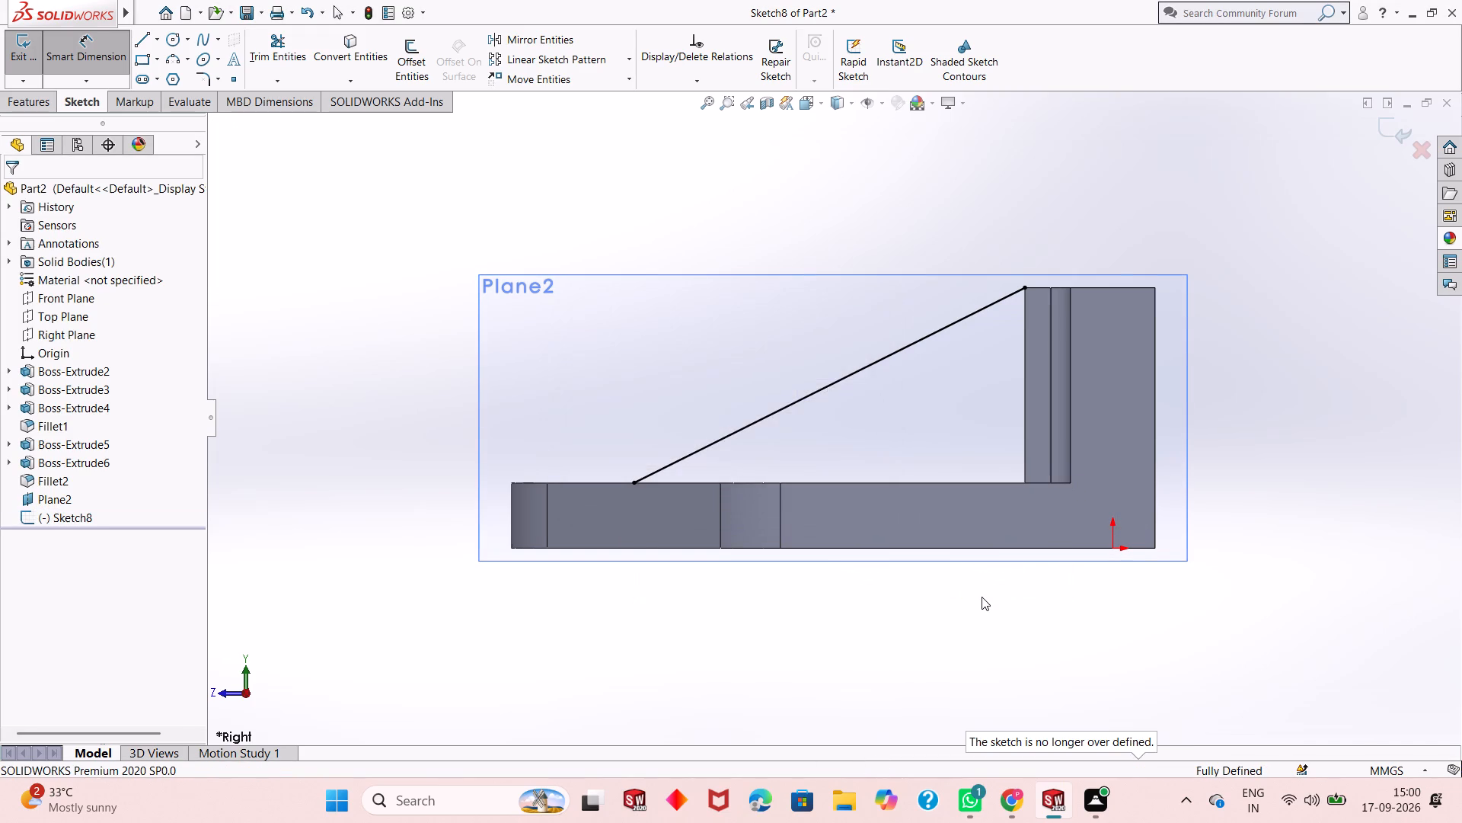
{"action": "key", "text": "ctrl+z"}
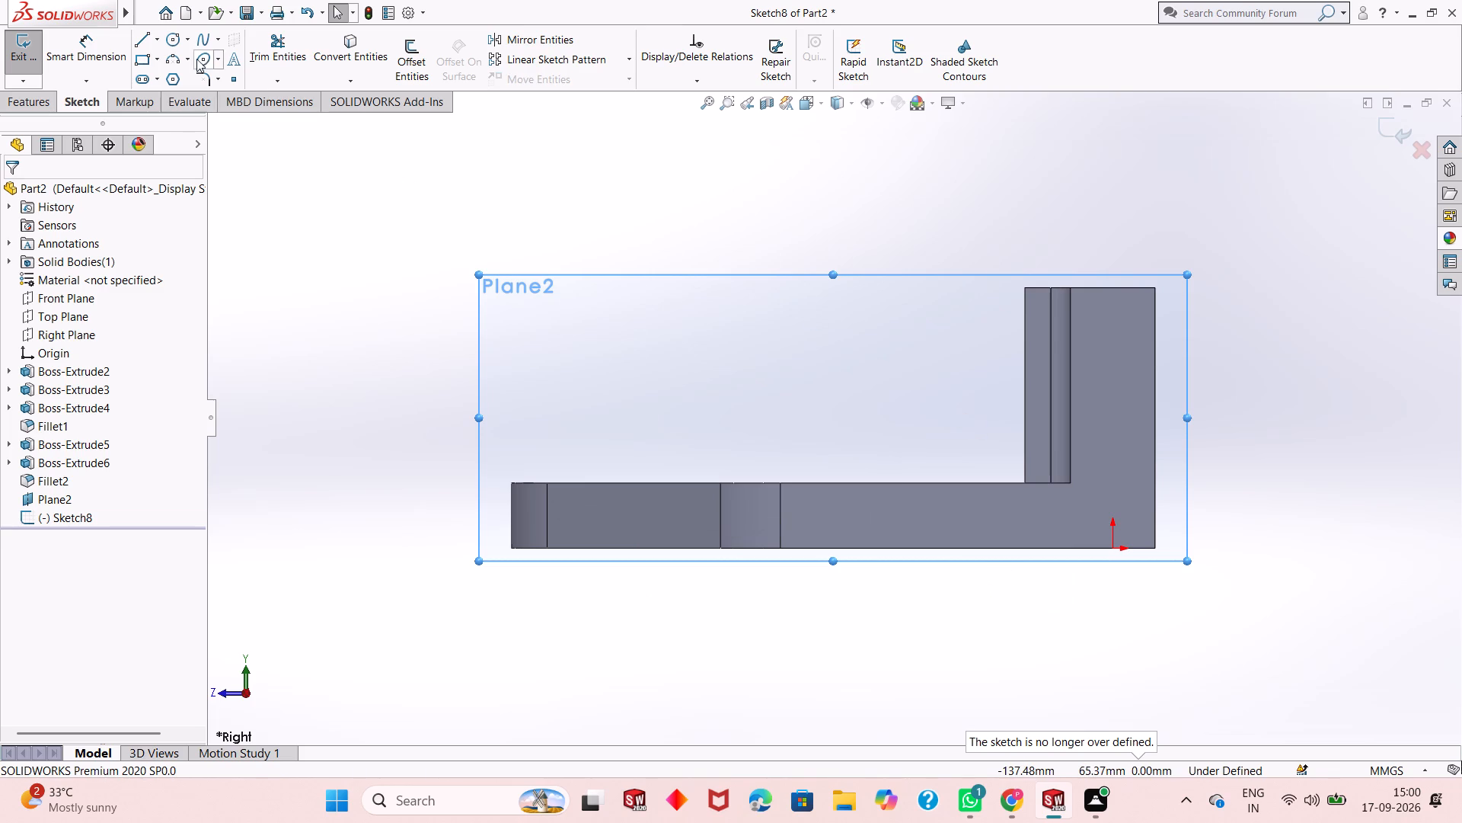
Sketch a diagonal line about 58 mm long from the narrow pad's top front corner to the base's top edge, off its midpoint.
{"action": "left_click", "coordinate": [143, 42]}
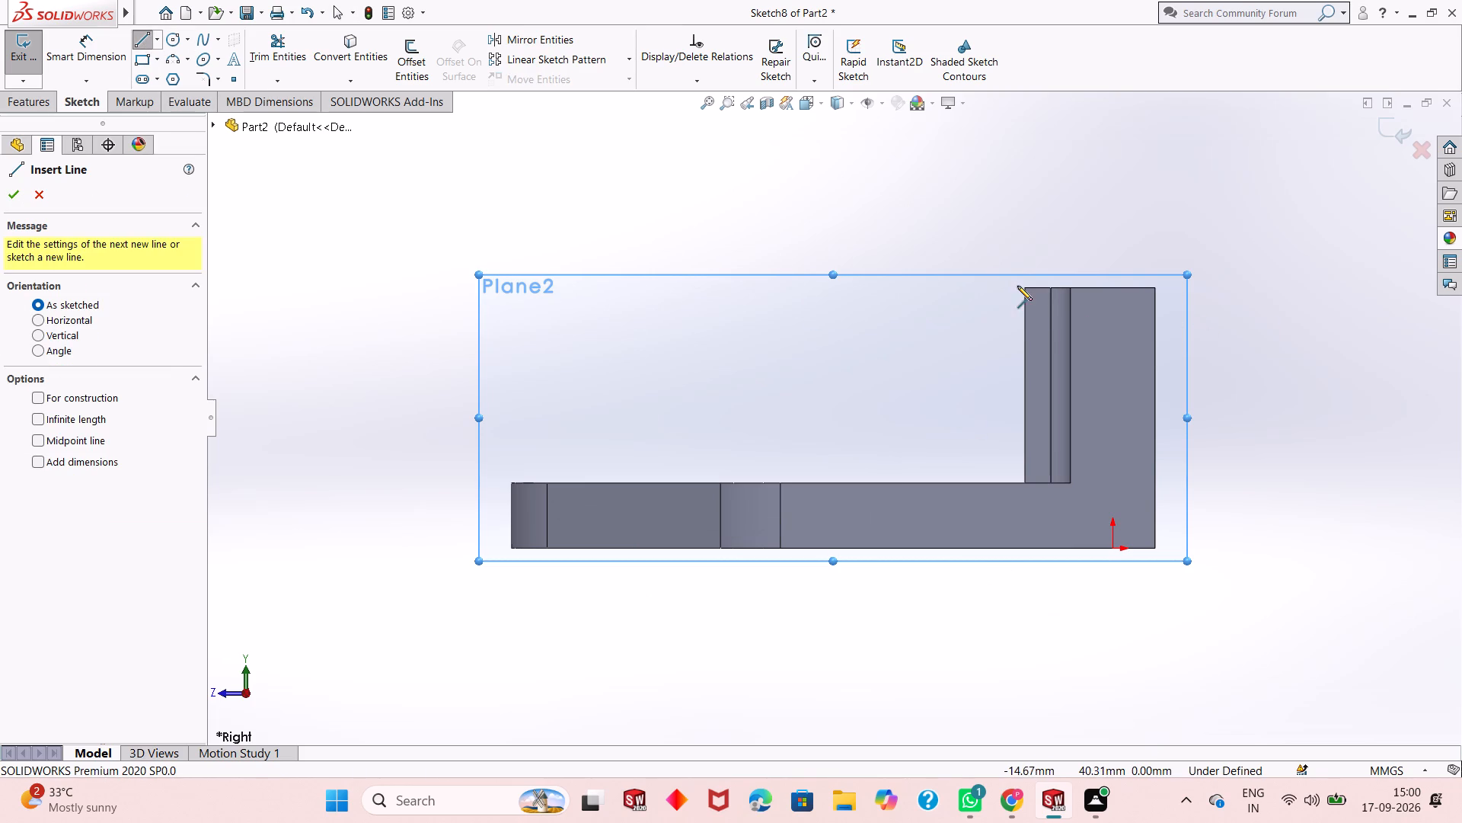
{"action": "left_click", "coordinate": [1024, 290]}
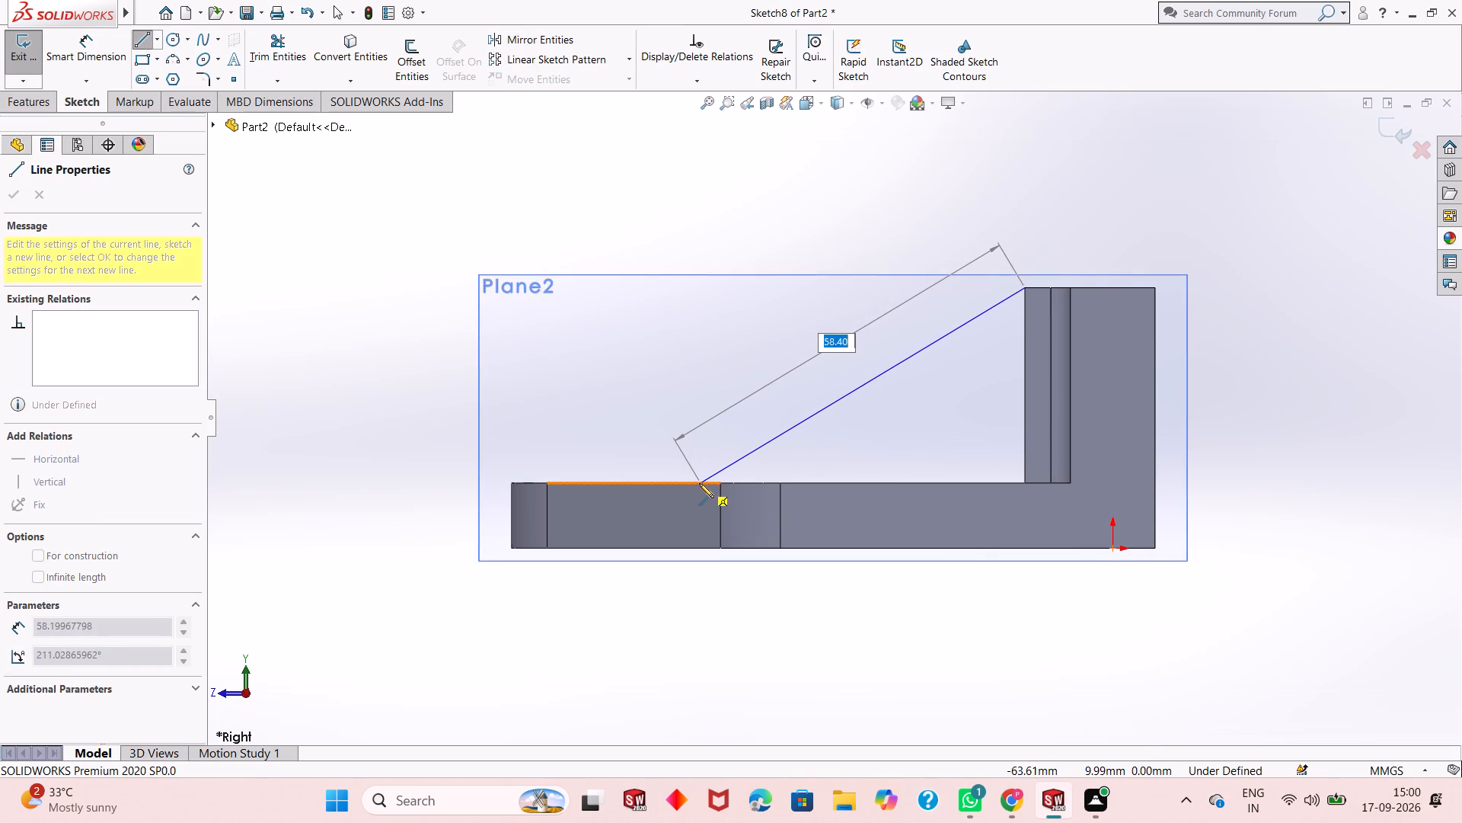
{"action": "left_click", "coordinate": [699, 483]}
{"action": "right_click", "coordinate": [699, 483]}
{"action": "left_click", "coordinate": [761, 498]}
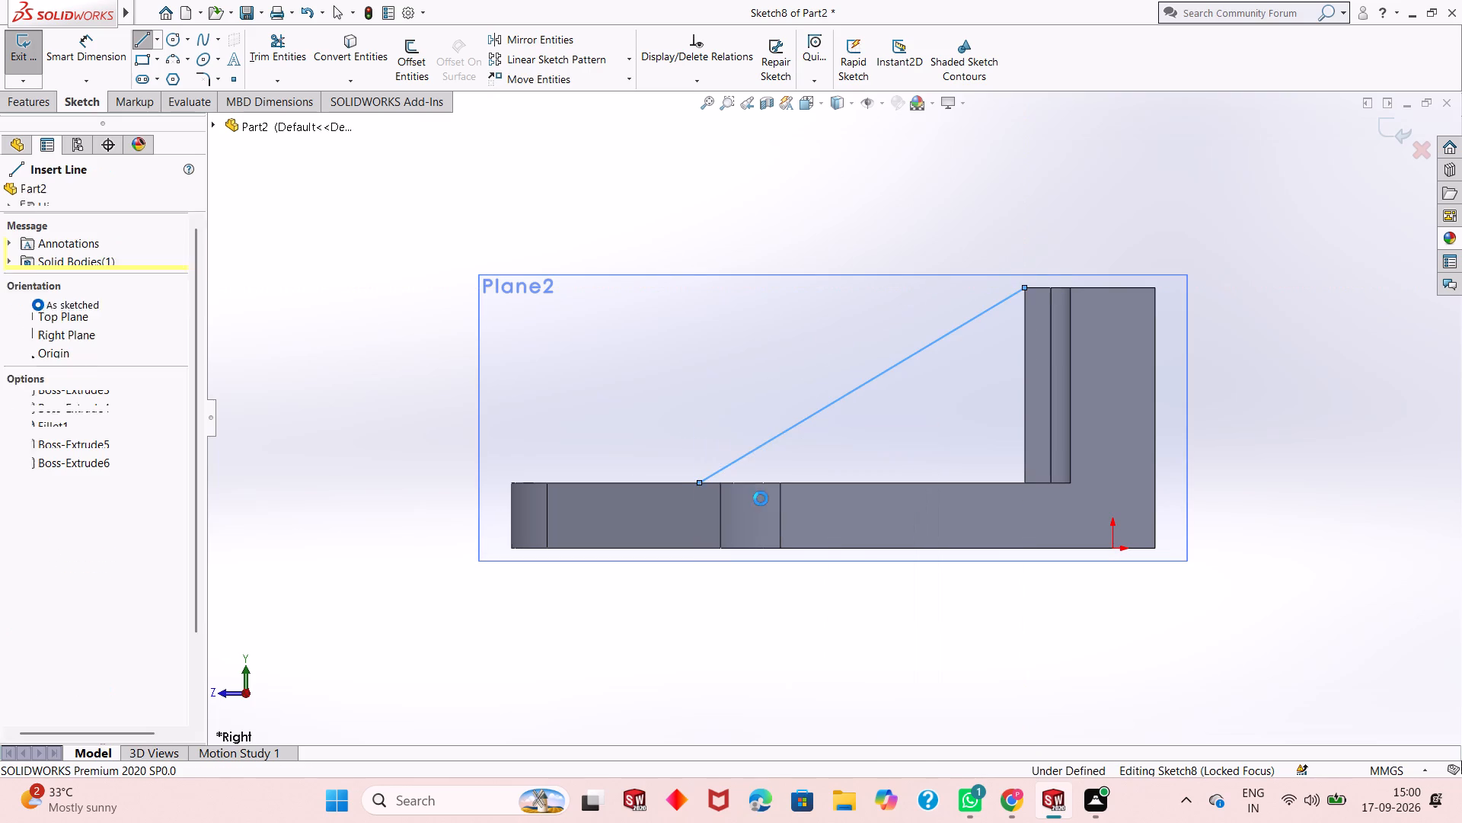
Dimension the horizontal distance from the diagonal line's lower end to the upright's foot as 67 mm.
{"action": "left_click", "coordinate": [105, 49]}
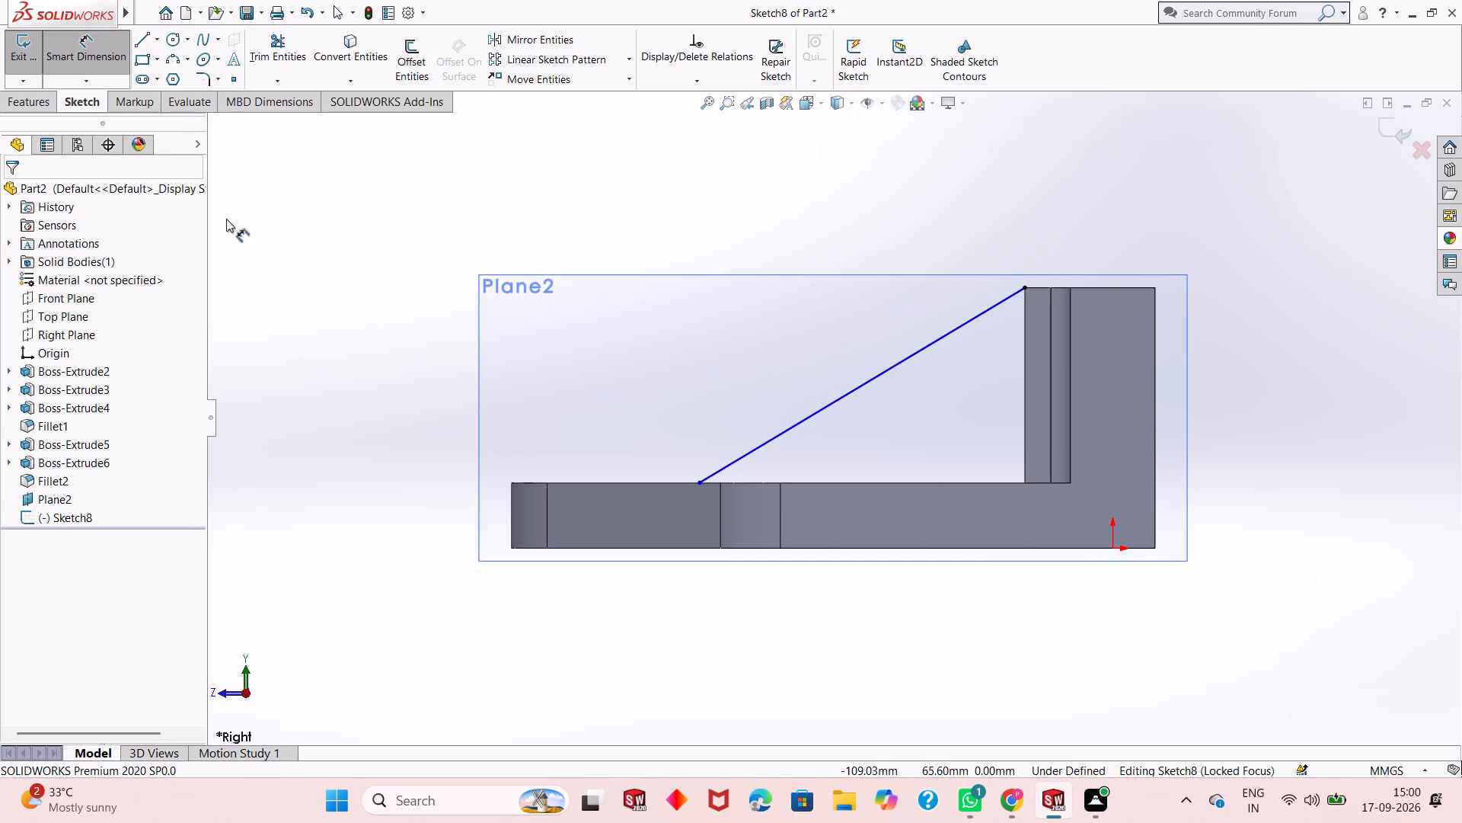
{"action": "left_click", "coordinate": [697, 483]}
{"action": "left_click", "coordinate": [1068, 483]}
{"action": "left_click", "coordinate": [971, 607]}
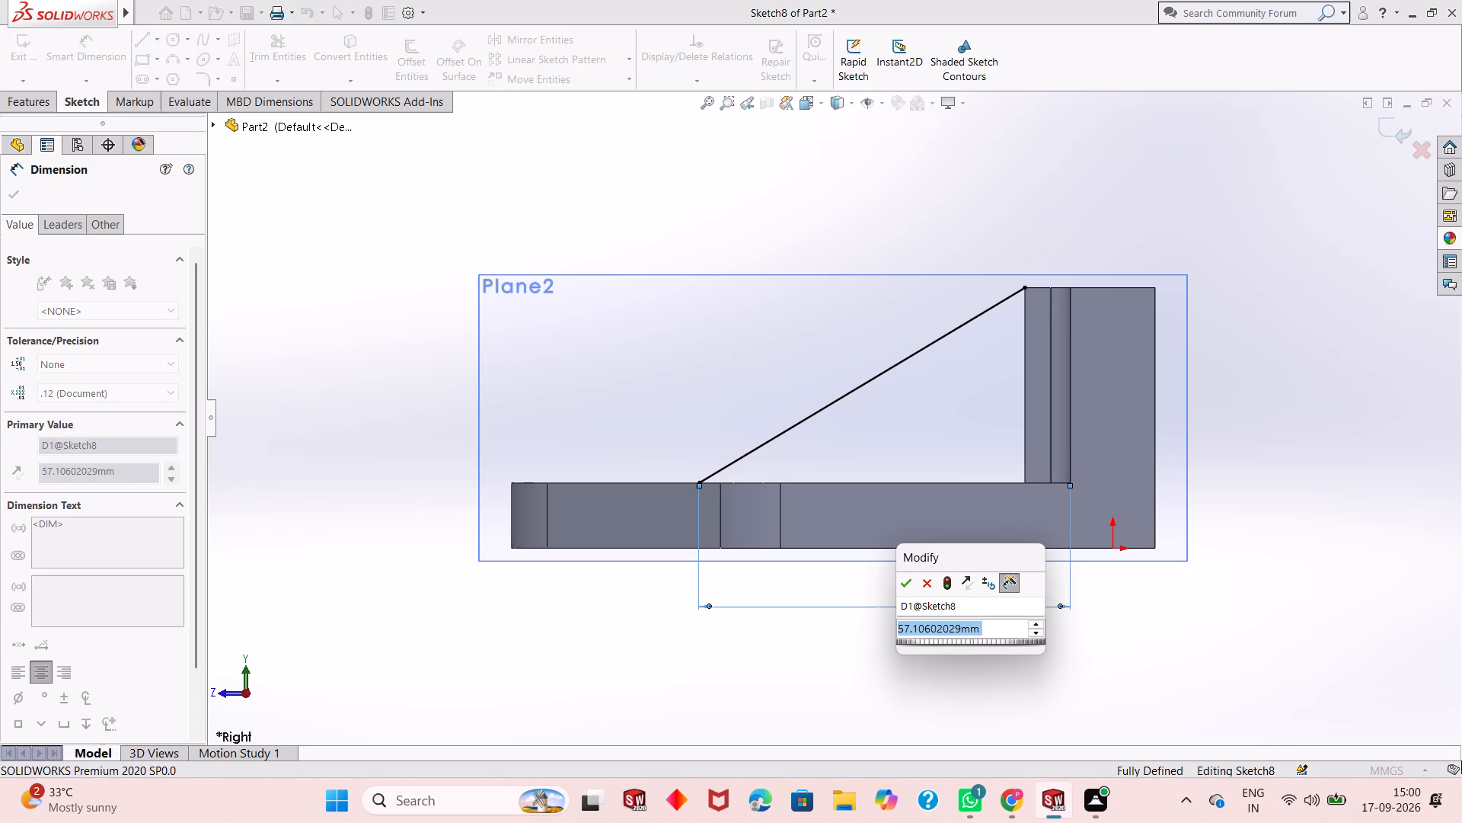
{"action": "type", "text": "67"}
{"action": "key", "text": "Return"}
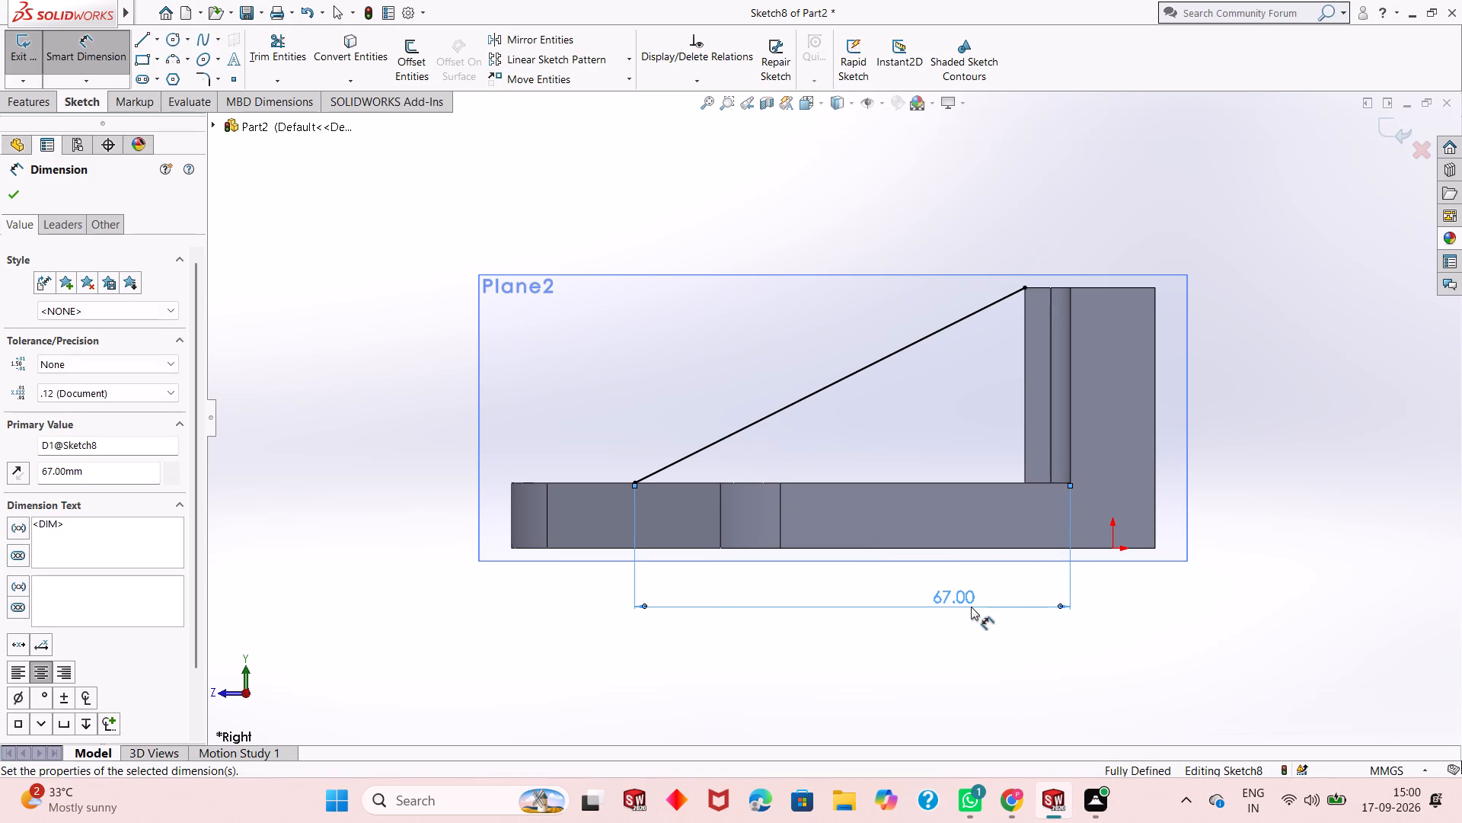
{"action": "right_click", "coordinate": [678, 664]}
{"action": "left_click", "coordinate": [761, 719]}
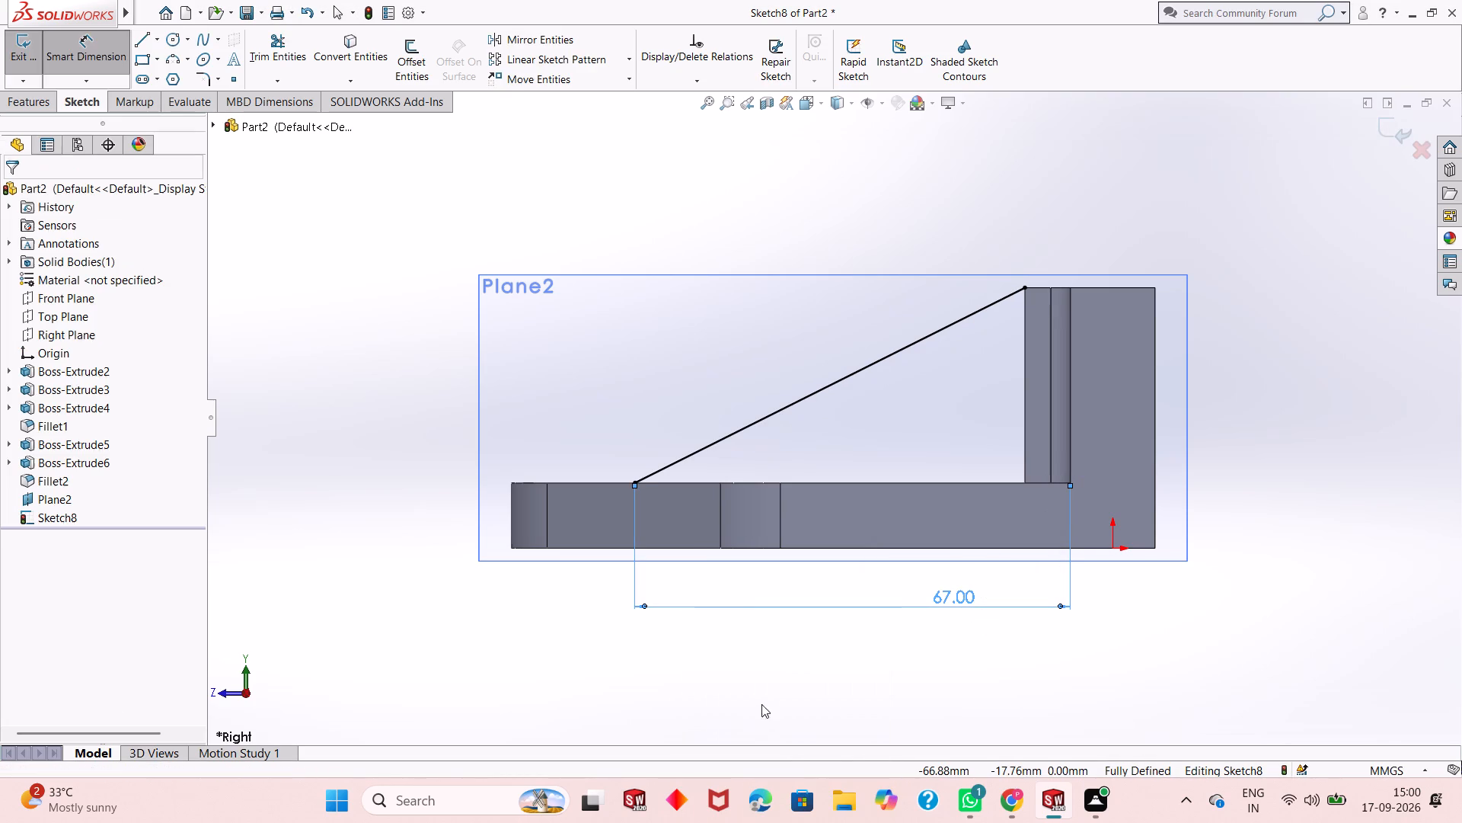
{"action": "middle_click_drag", "start_coordinate": [749, 579], "coordinate": [831, 630]}
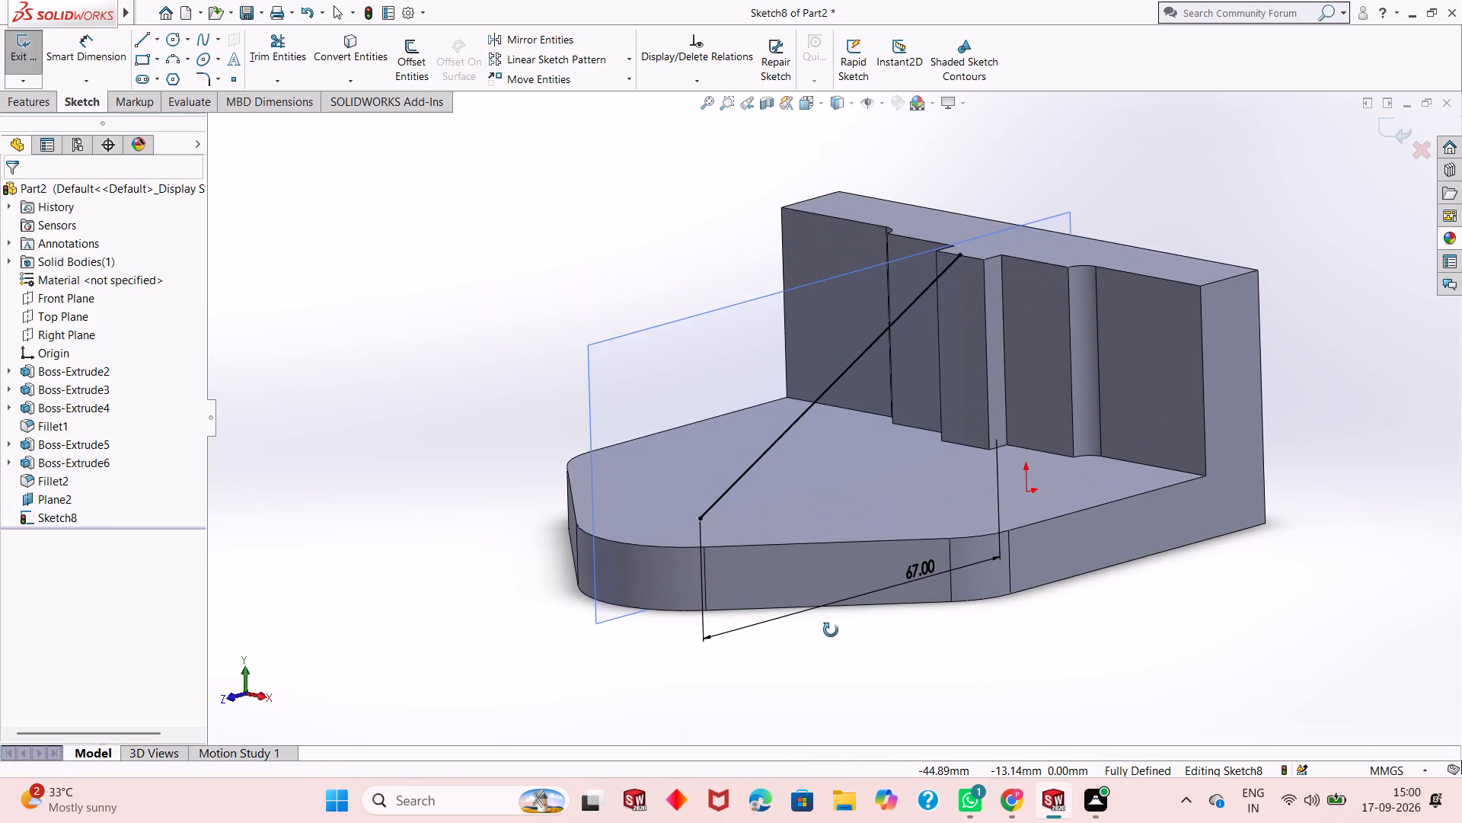
Create a 10 mm thick rib from the diagonal line, thickened equally on both sides, with the material side flipped towards the bracket.
{"action": "middle_click_drag", "start_coordinate": [831, 630], "coordinate": [795, 718]}
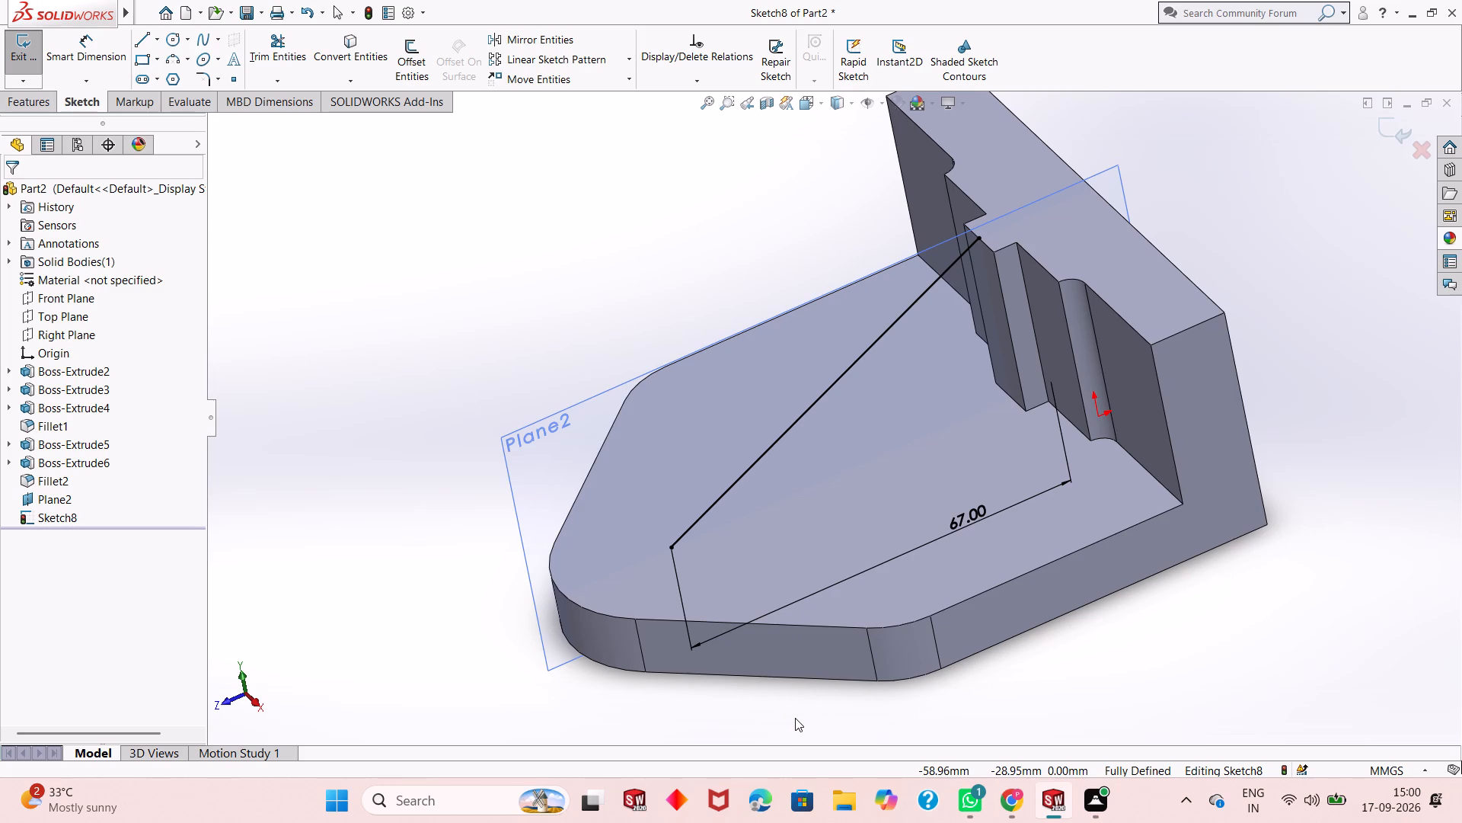
{"action": "left_click", "coordinate": [29, 96]}
{"action": "left_click", "coordinate": [609, 44]}
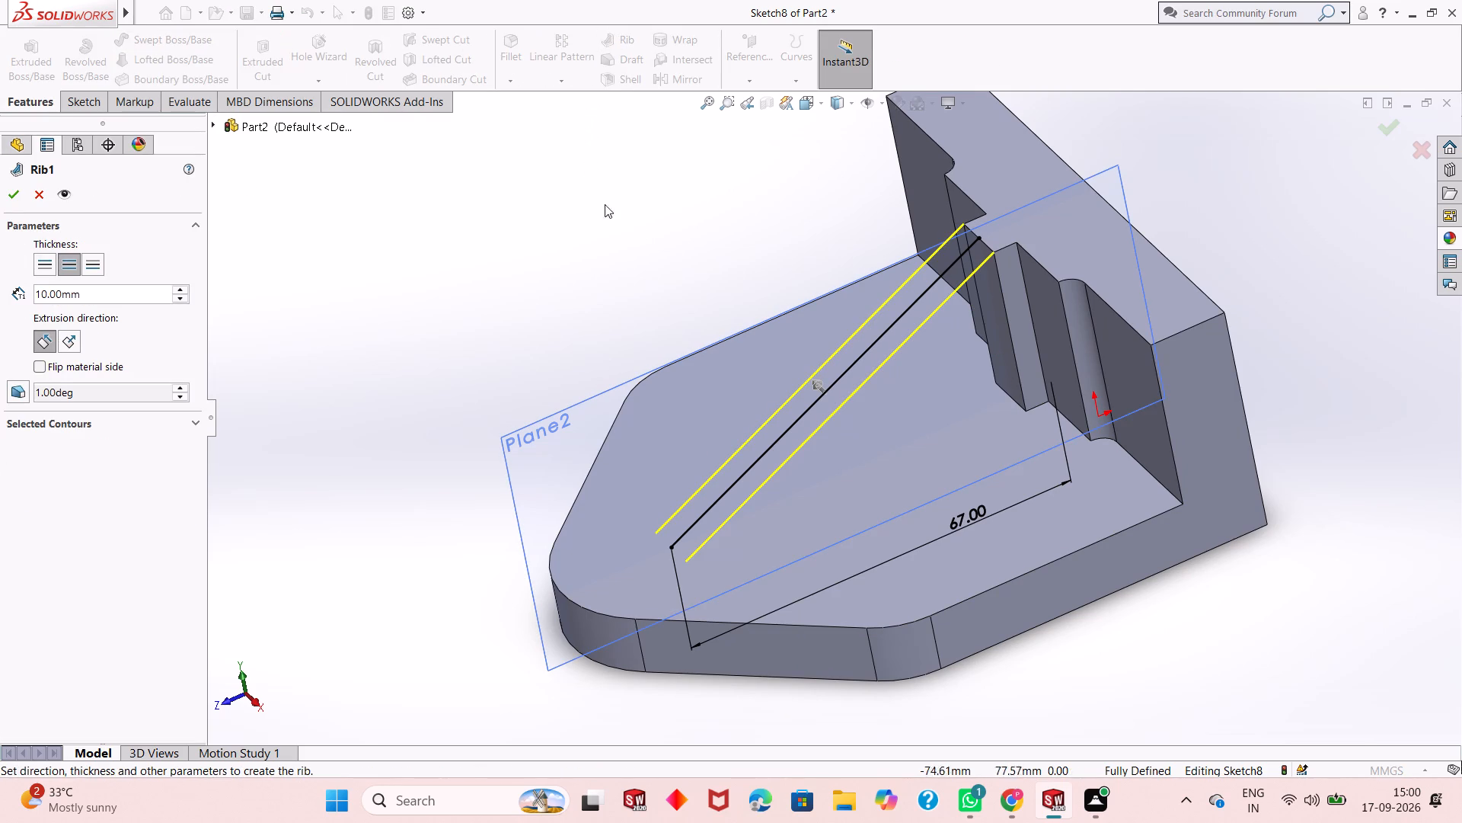
{"action": "left_click", "coordinate": [820, 383]}
{"action": "middle_click_drag", "start_coordinate": [876, 395], "coordinate": [905, 281]}
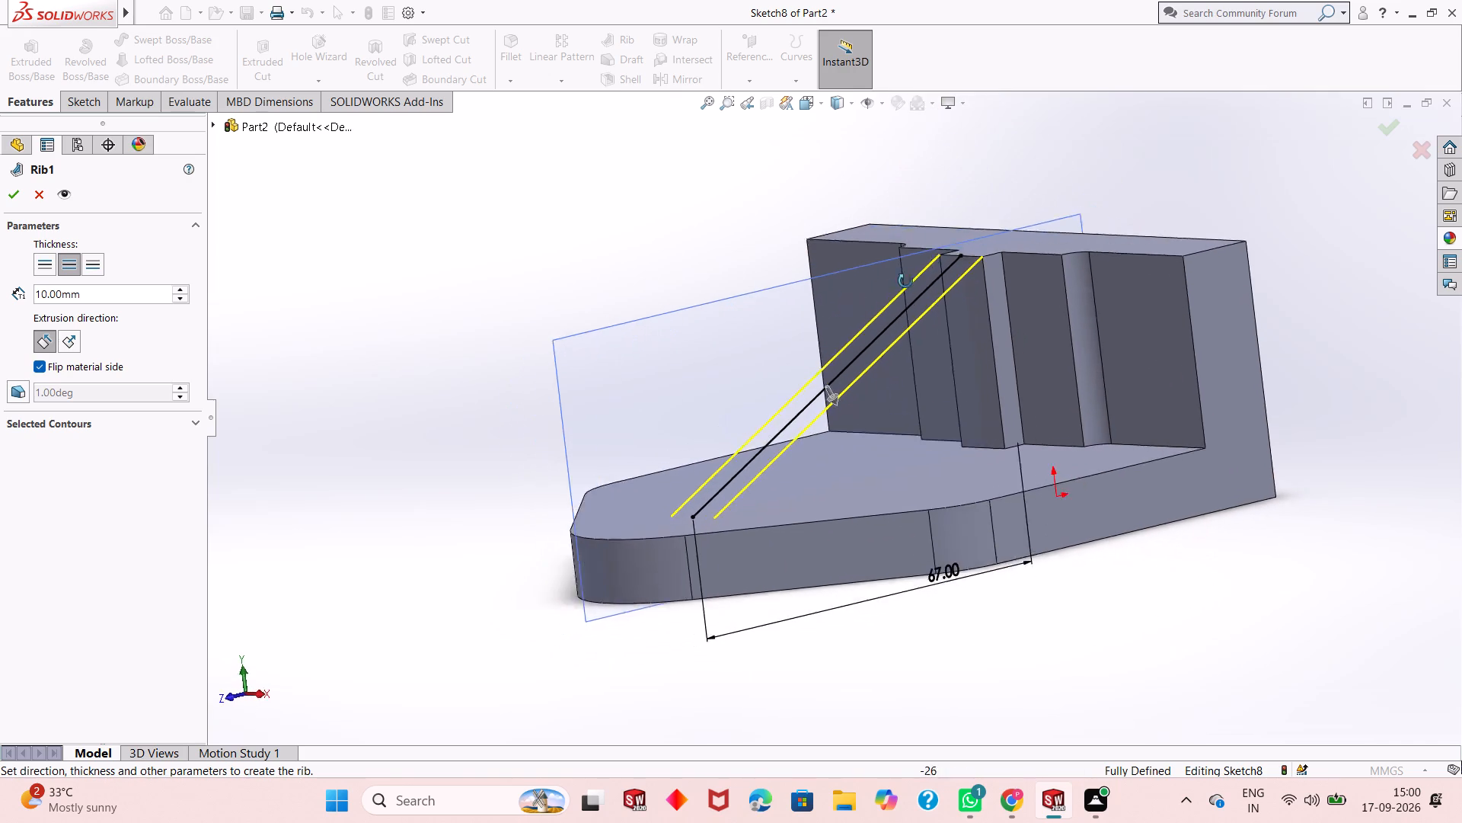
{"action": "middle_click_drag", "start_coordinate": [905, 281], "coordinate": [959, 395]}
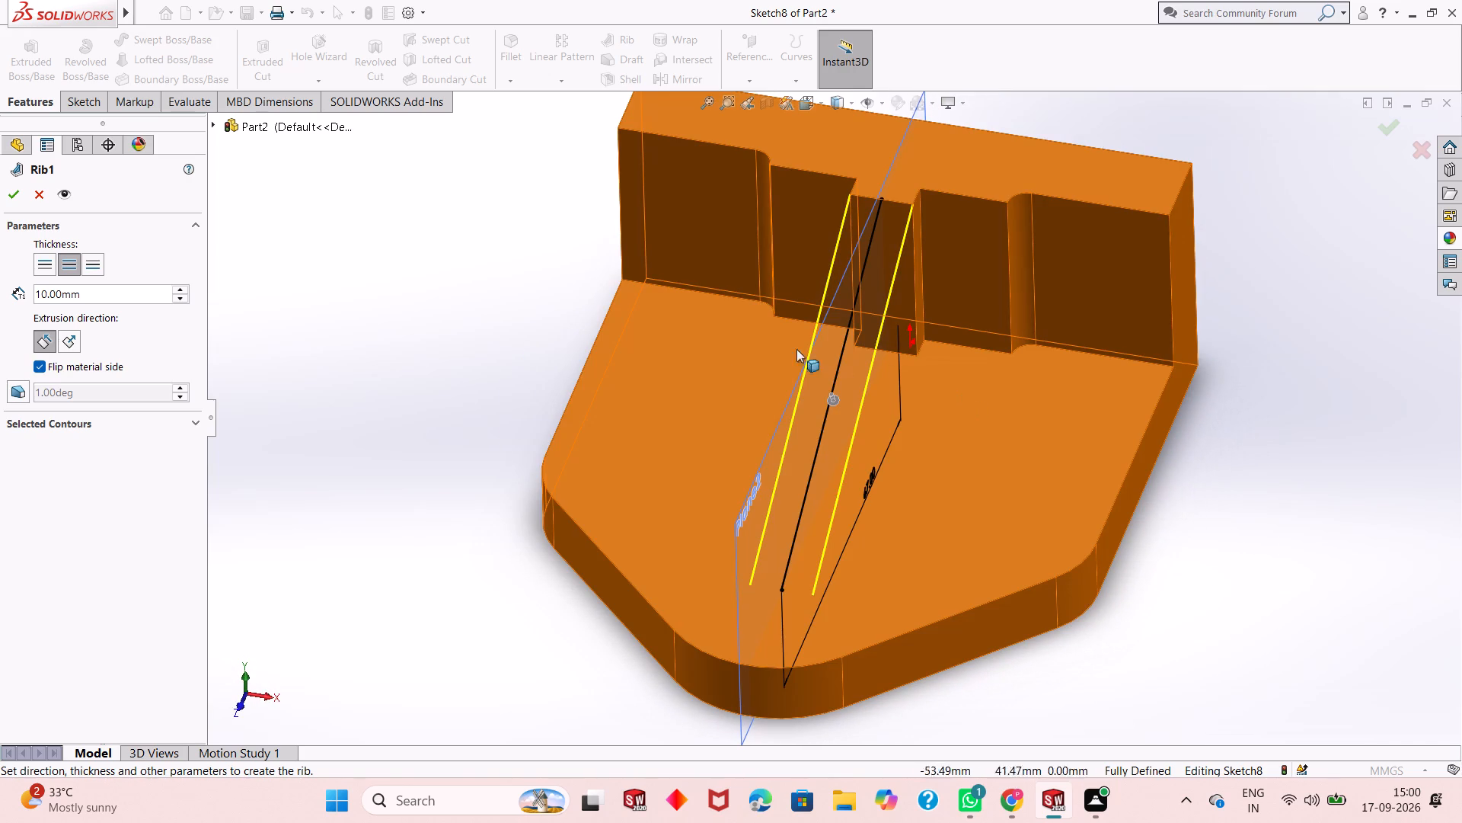
{"action": "left_click", "coordinate": [18, 196]}
{"action": "left_click", "coordinate": [464, 376]}
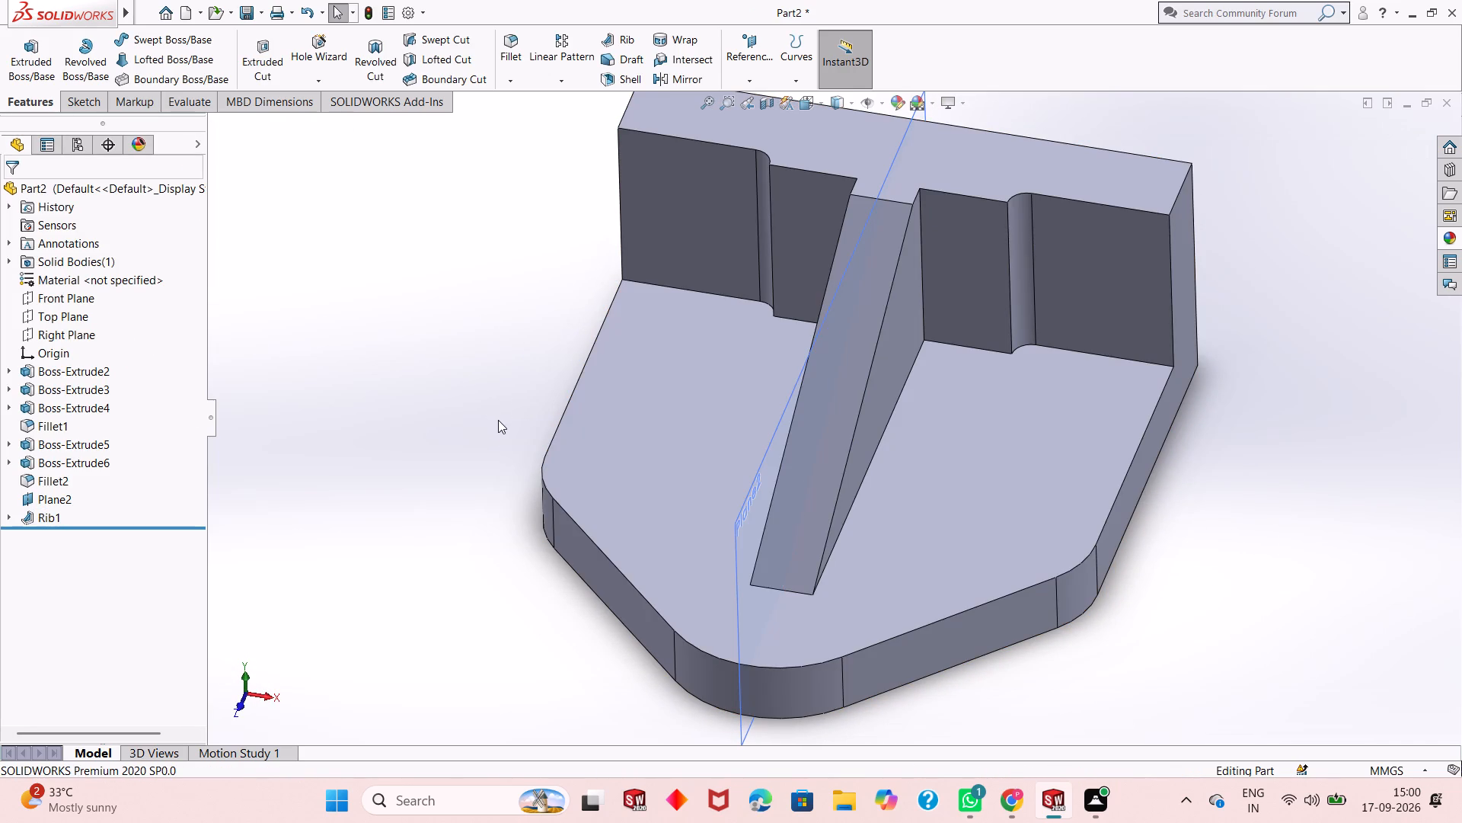
Hide the reference plane Plane2 that runs through the rib.
{"action": "middle_click_drag", "start_coordinate": [498, 420], "coordinate": [292, 239]}
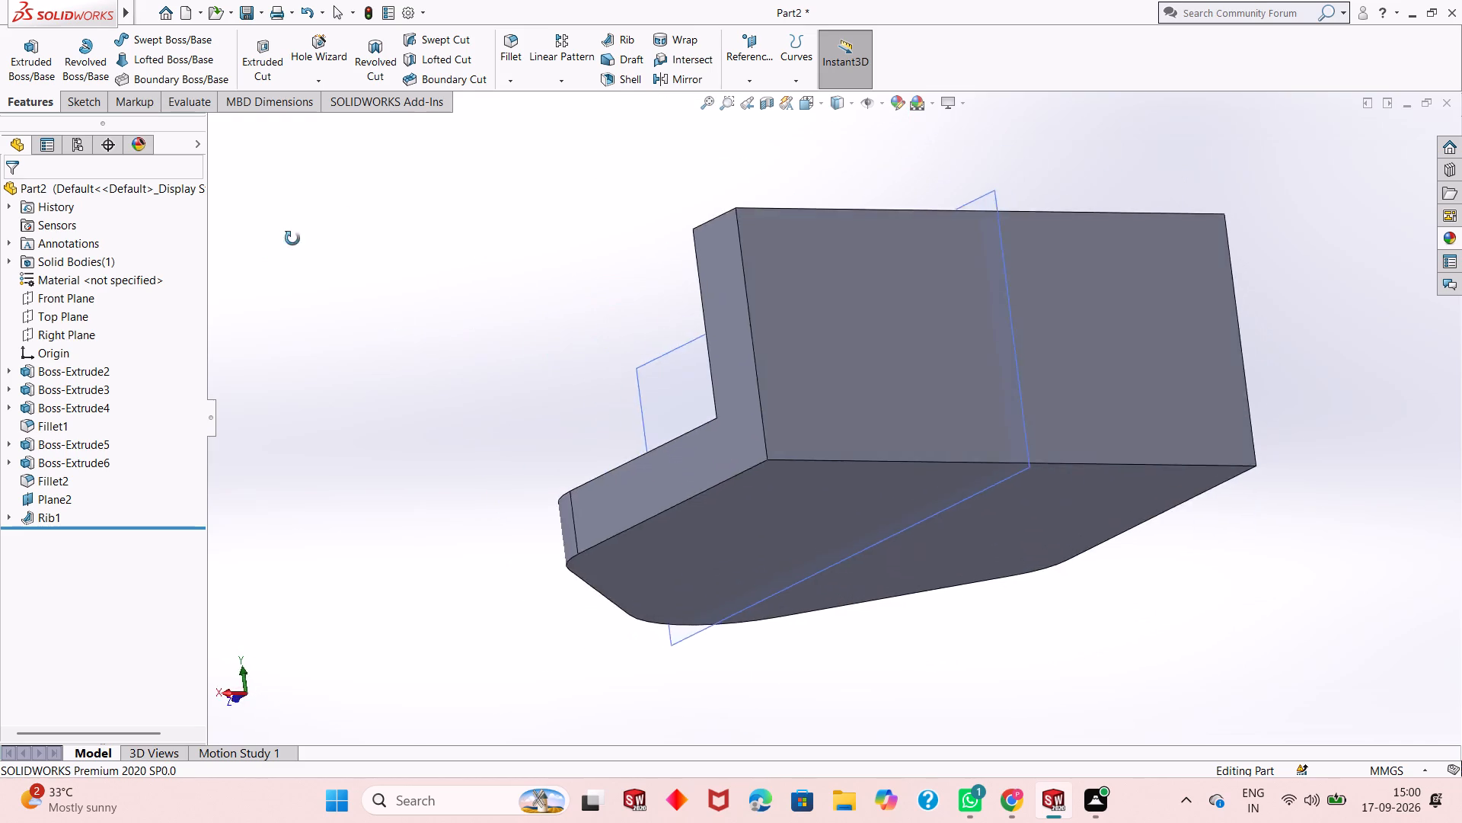
{"action": "middle_click_drag", "start_coordinate": [292, 239], "coordinate": [428, 197]}
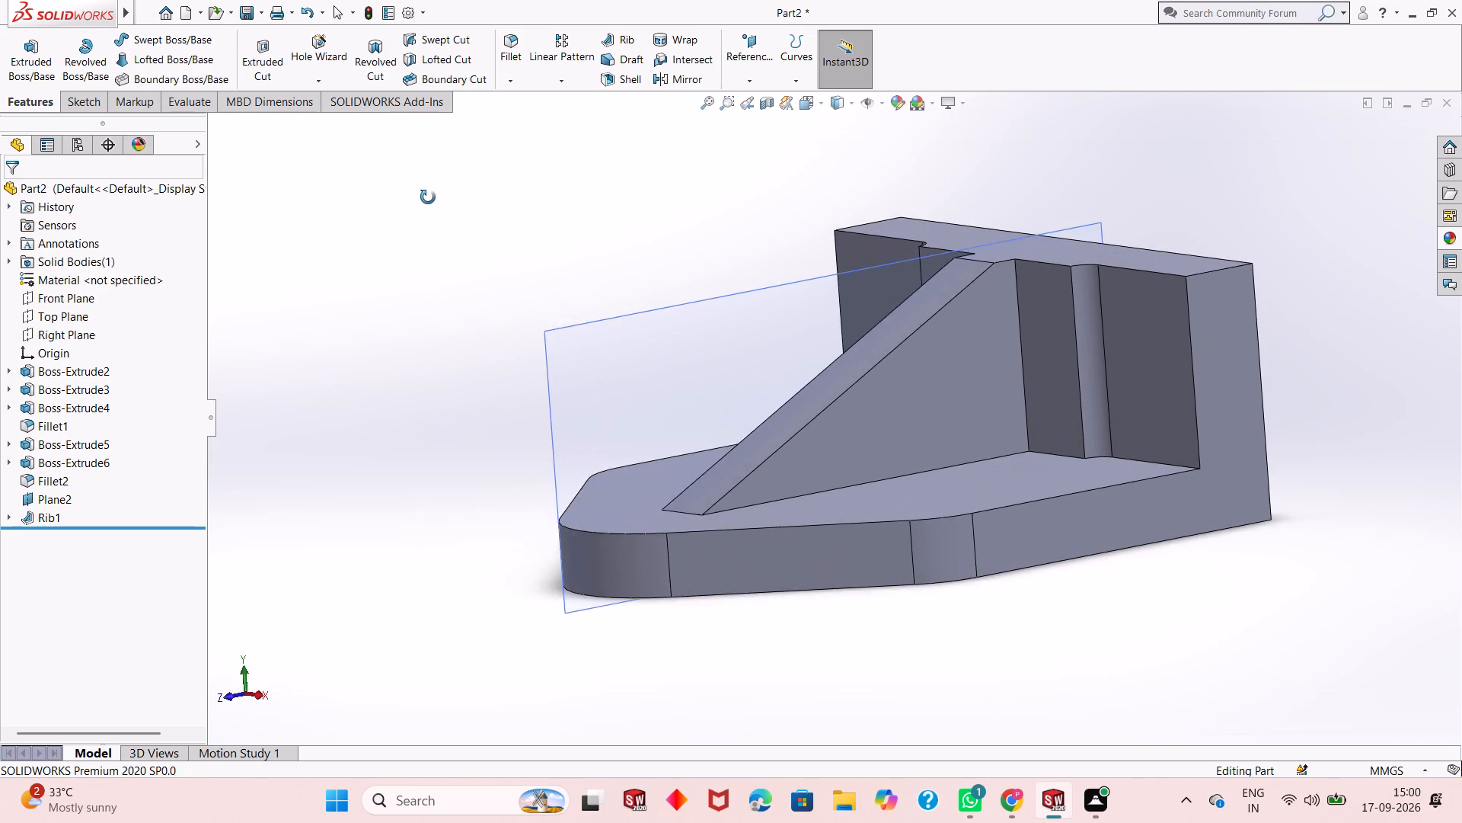
{"action": "middle_click_drag", "start_coordinate": [428, 197], "coordinate": [428, 216]}
{"action": "scroll", "coordinate": [428, 216], "scroll_direction": "up", "scroll_amount": 1}
{"action": "scroll", "coordinate": [962, 292], "scroll_direction": "down", "scroll_amount": 1}
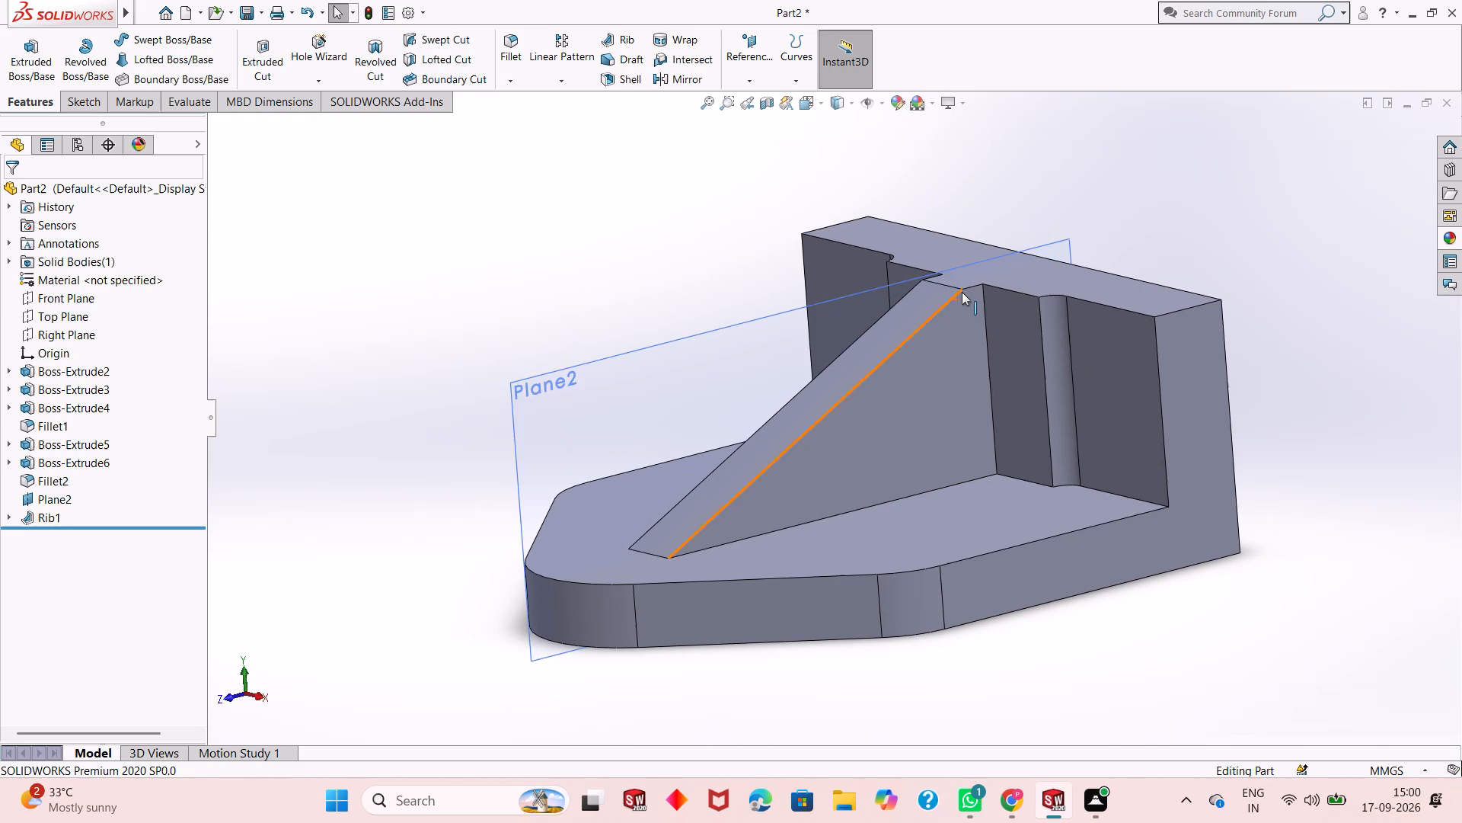
{"action": "right_click", "coordinate": [614, 389]}
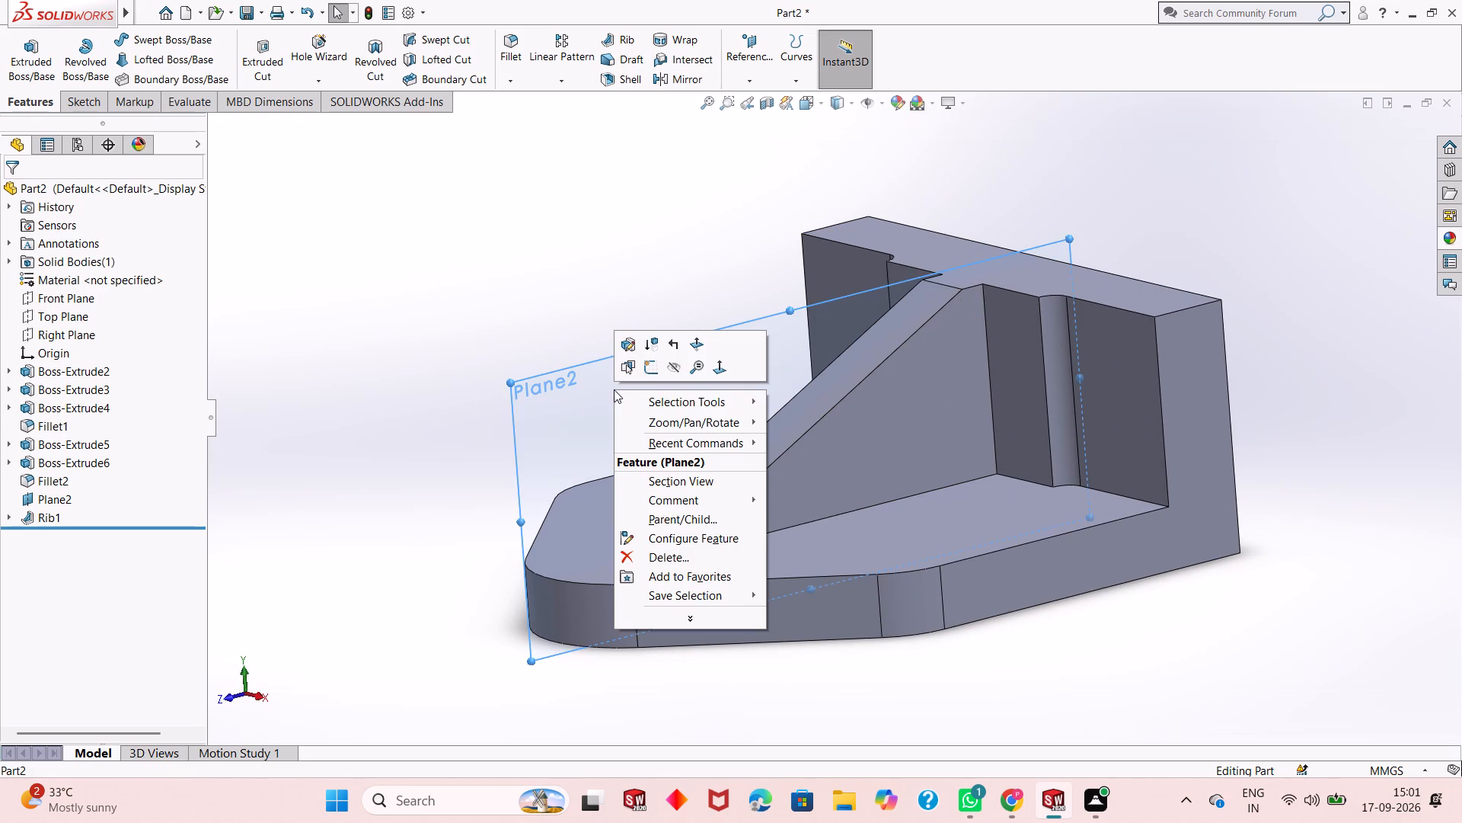
{"action": "left_click", "coordinate": [676, 370]}
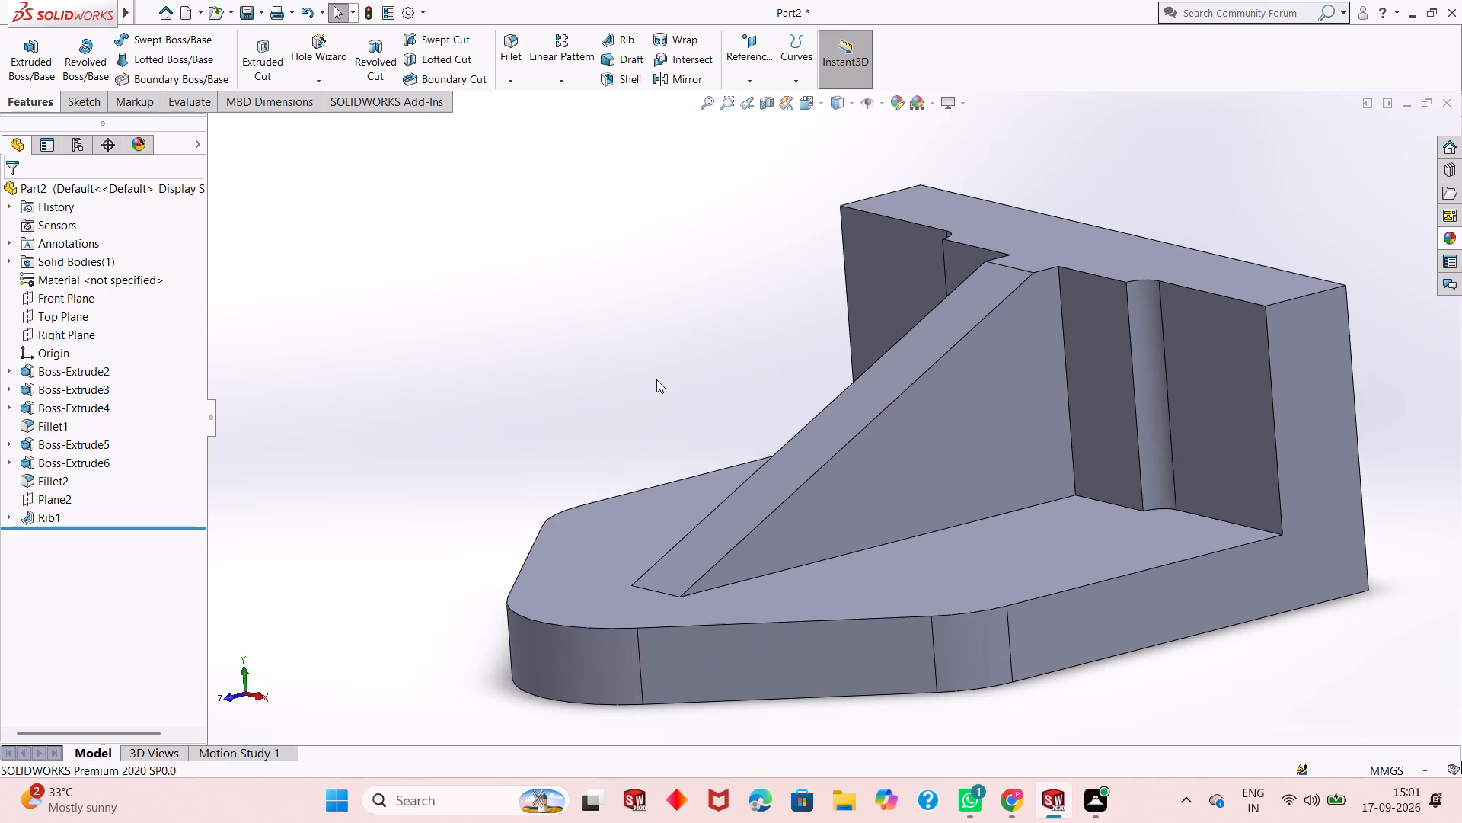
Examine the rib and its joints with the base and the upright's stepped pads from several sides.
{"action": "scroll", "coordinate": [656, 379], "scroll_direction": "down", "scroll_amount": 1}
{"action": "scroll", "coordinate": [656, 379], "scroll_direction": "up", "scroll_amount": 2}
{"action": "scroll", "coordinate": [1068, 391], "scroll_direction": "down", "scroll_amount": 2}
{"action": "middle_click_drag", "start_coordinate": [902, 389], "coordinate": [933, 310]}
{"action": "scroll", "coordinate": [927, 323], "scroll_direction": "up", "scroll_amount": 1}
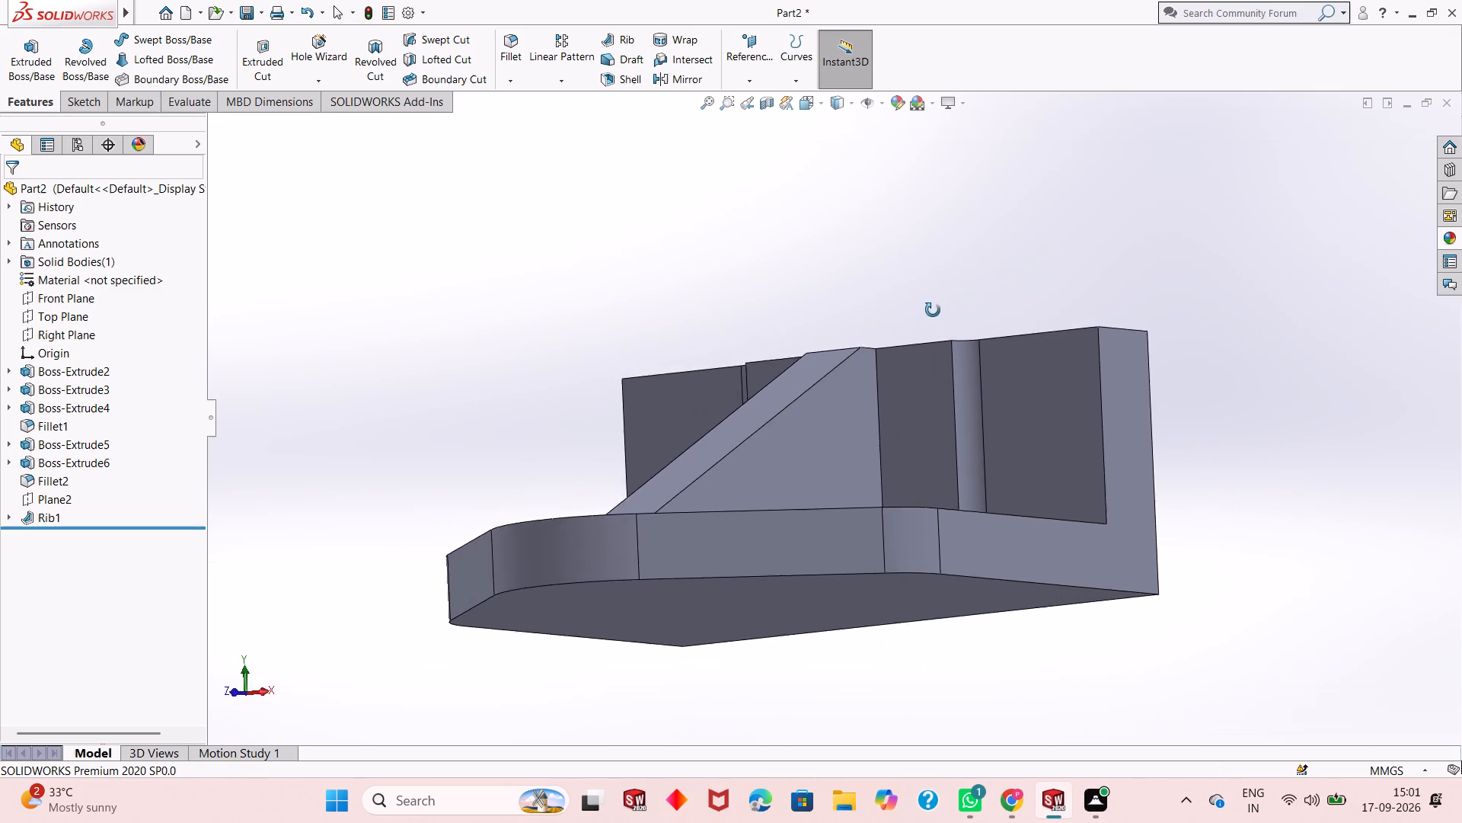
{"action": "middle_click_drag", "start_coordinate": [933, 310], "coordinate": [1054, 425]}
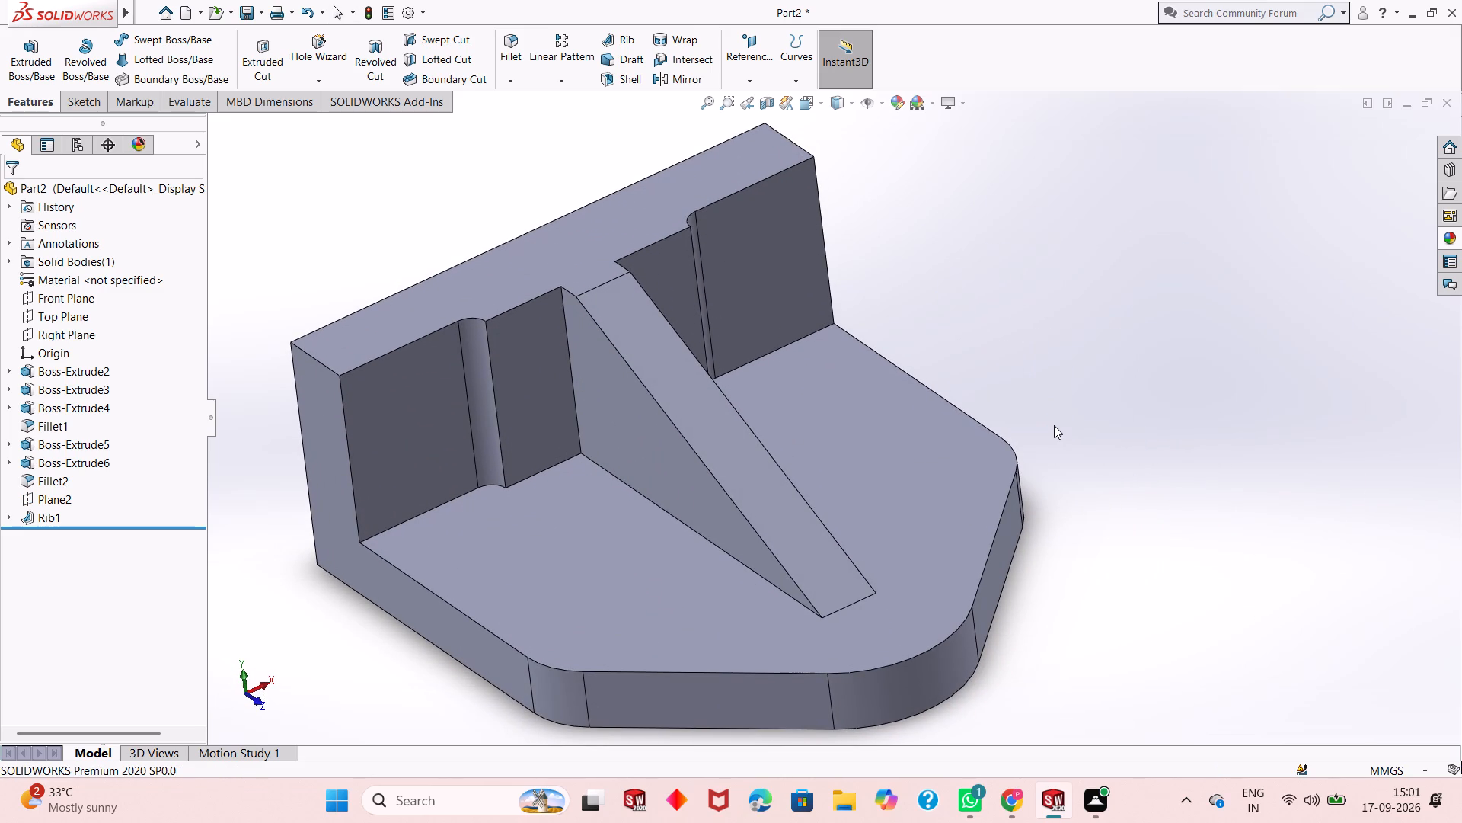
{"action": "scroll", "coordinate": [788, 399], "scroll_direction": "down", "scroll_amount": 2}
{"action": "scroll", "coordinate": [787, 399], "scroll_direction": "up", "scroll_amount": 2}
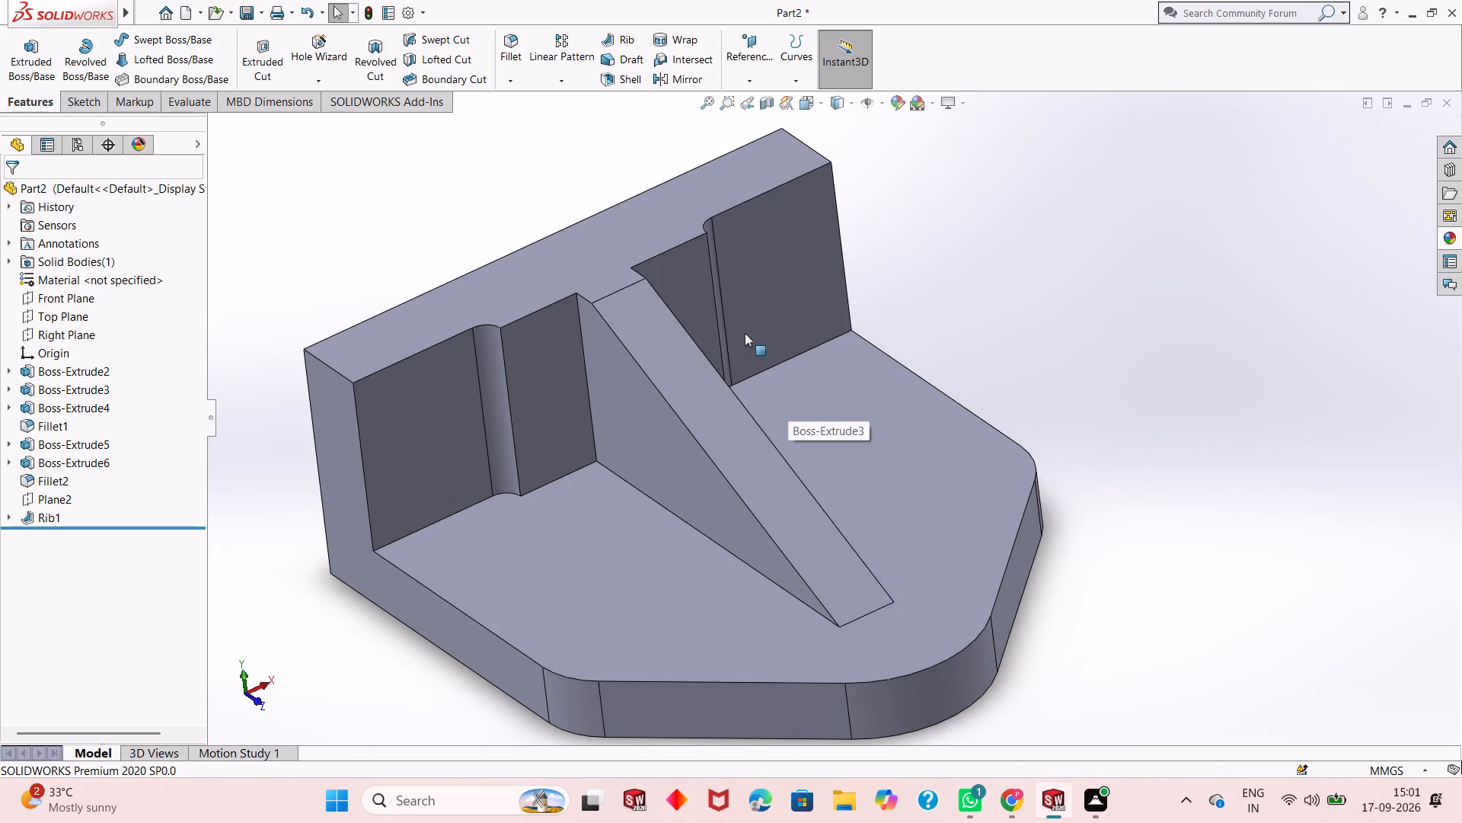
{"action": "scroll", "coordinate": [577, 339], "scroll_direction": "down", "scroll_amount": 1}
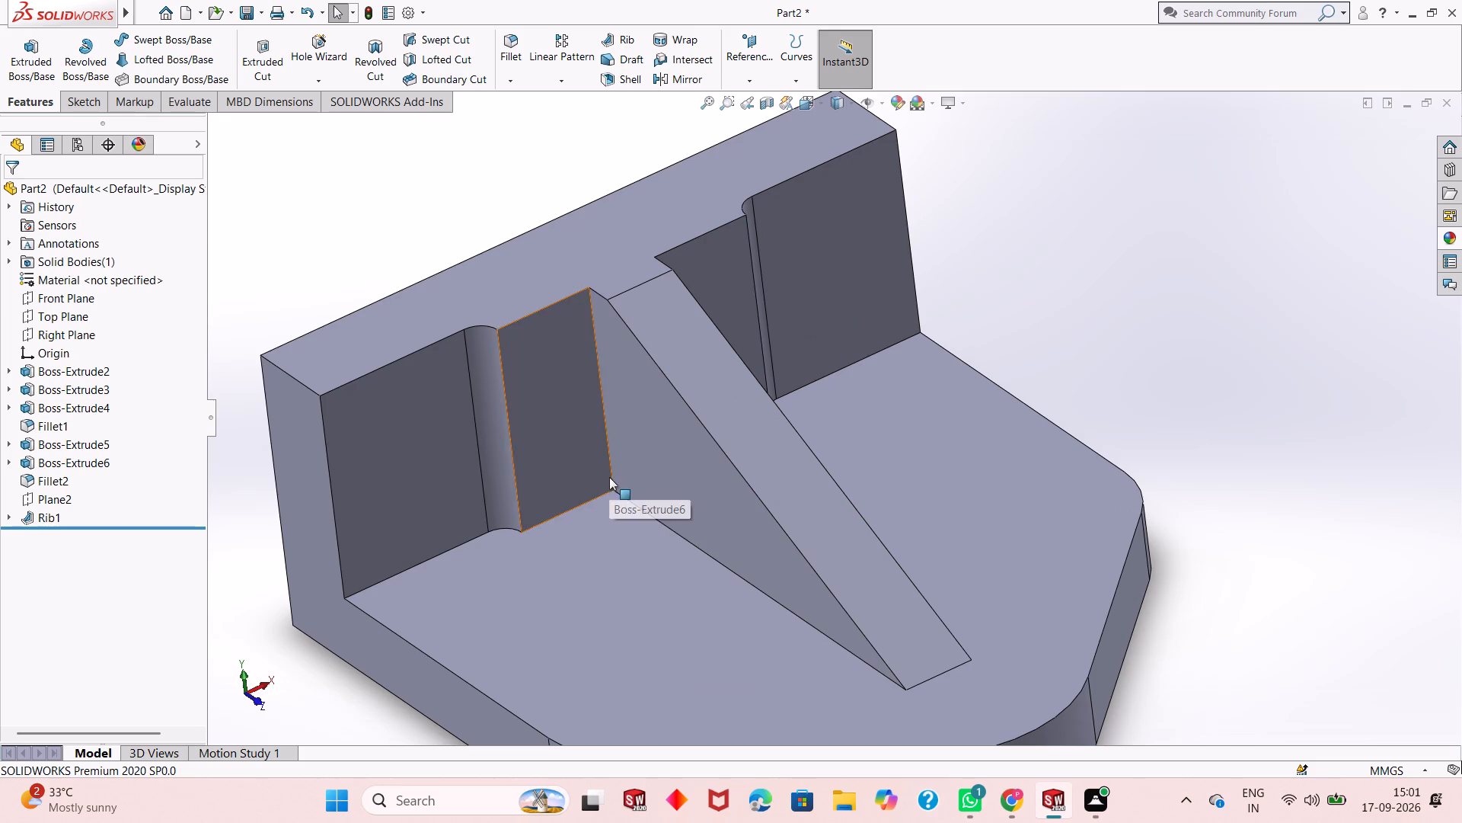
{"action": "middle_click_drag", "start_coordinate": [607, 479], "coordinate": [684, 356]}
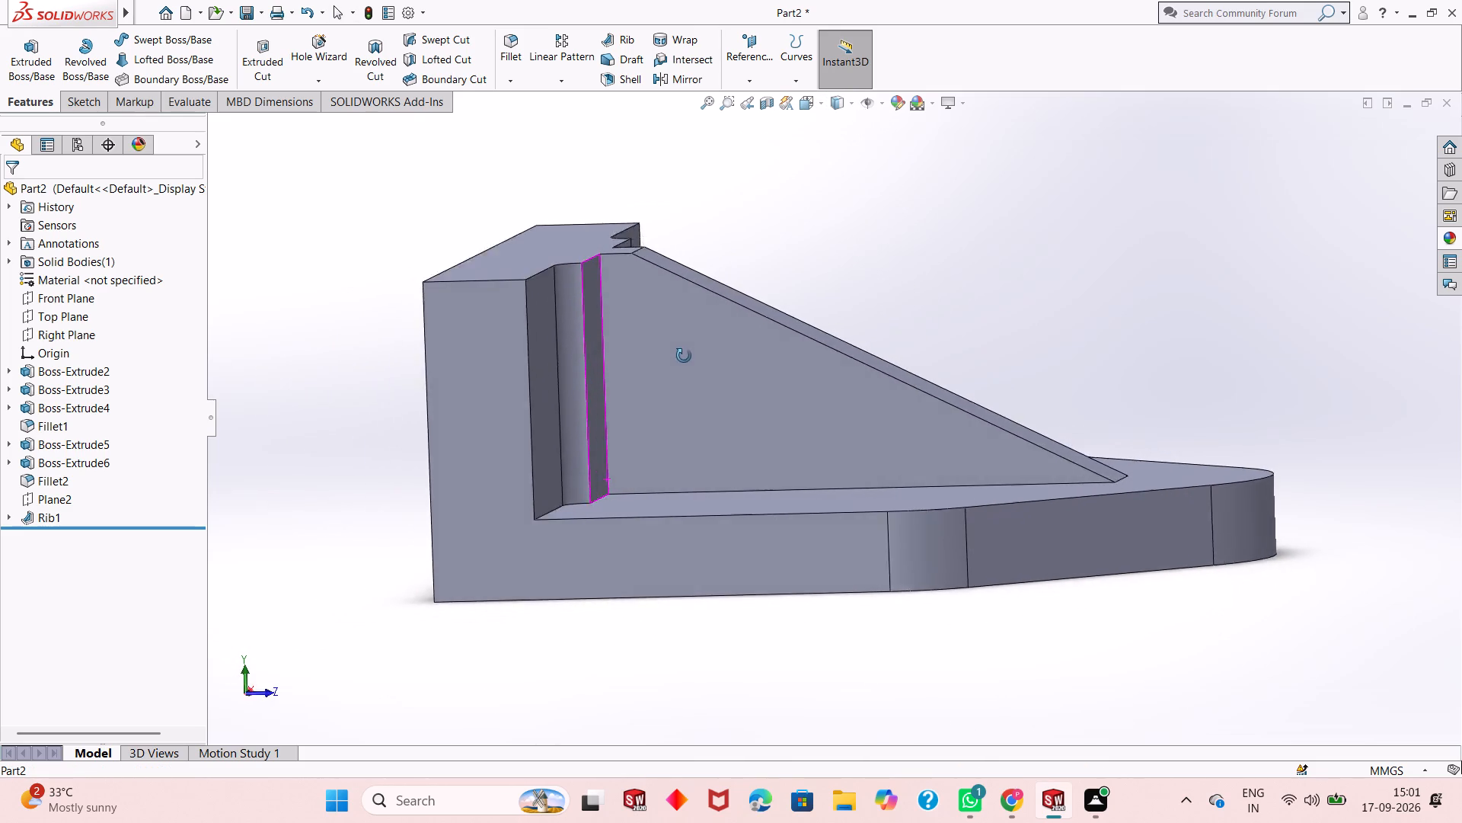
{"action": "middle_click_drag", "start_coordinate": [684, 356], "coordinate": [583, 478]}
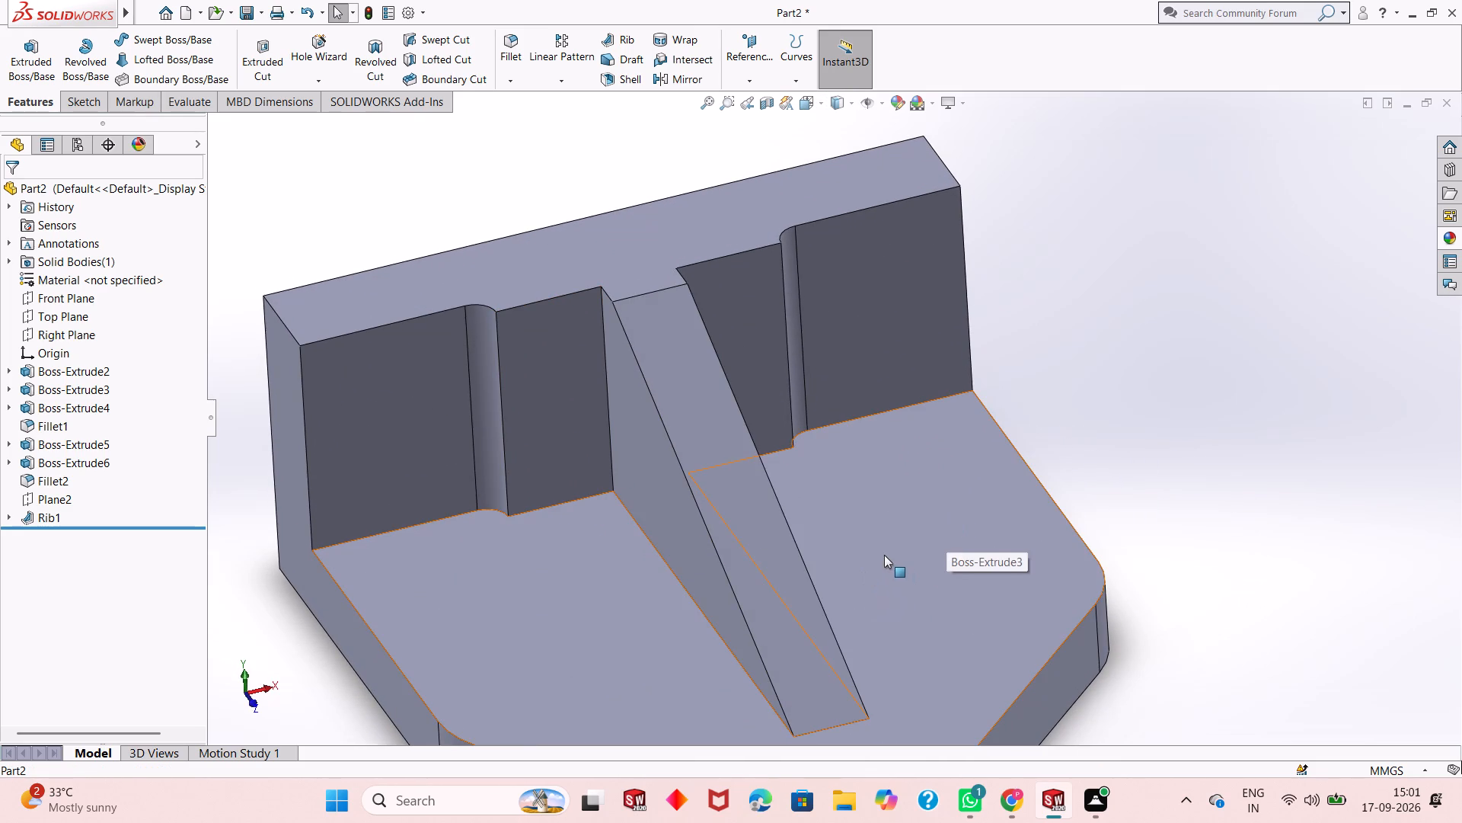
Sketch two circles on the base's top face, about 20 mm diameter left of the rib and about 18 mm right of it, centres level.
{"action": "scroll", "coordinate": [884, 555], "scroll_direction": "up", "scroll_amount": 3}
{"action": "left_click", "coordinate": [898, 494]}
{"action": "left_click", "coordinate": [965, 459]}
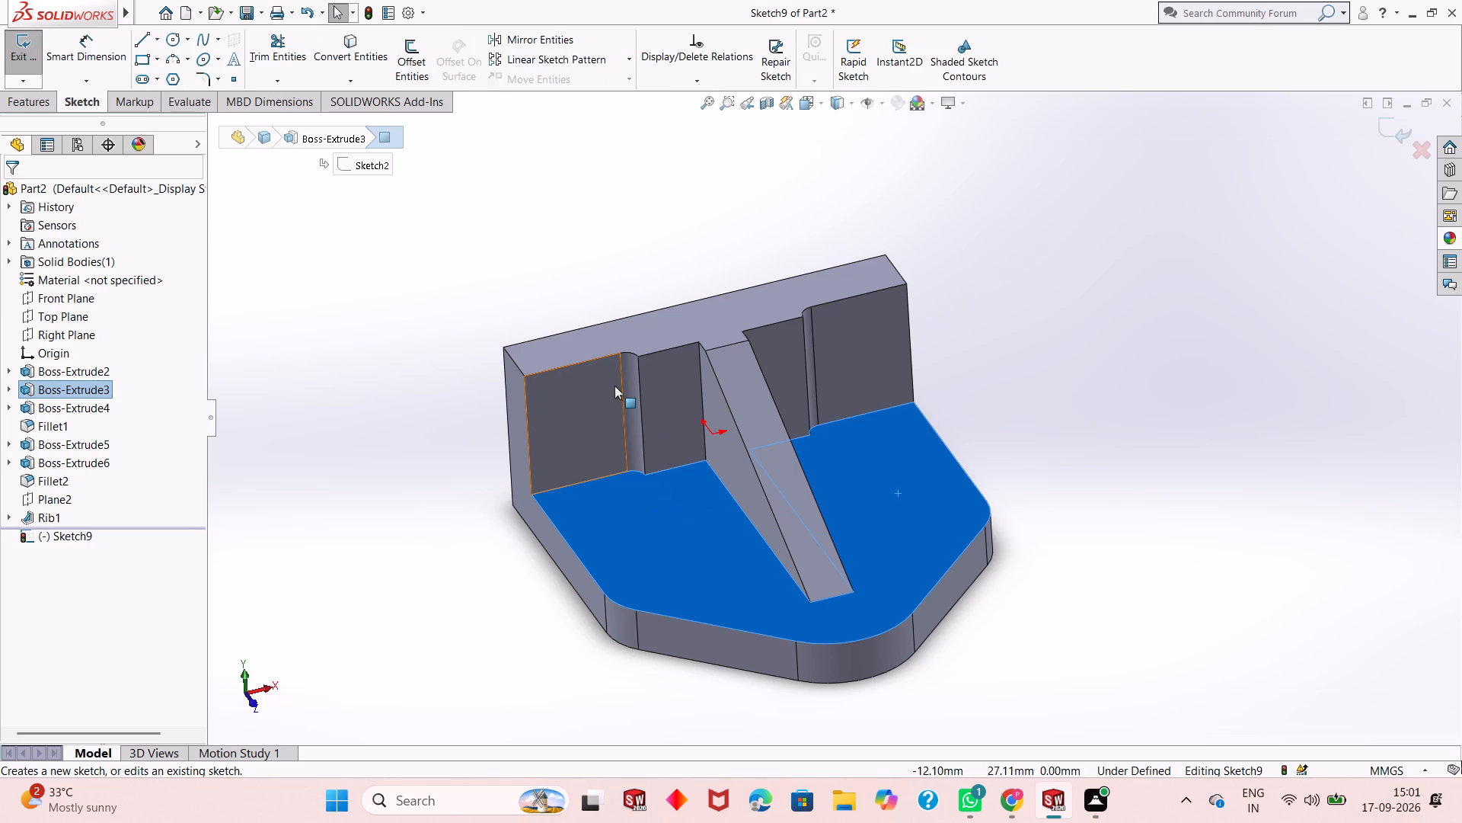
{"action": "key", "text": "ctrl+8"}
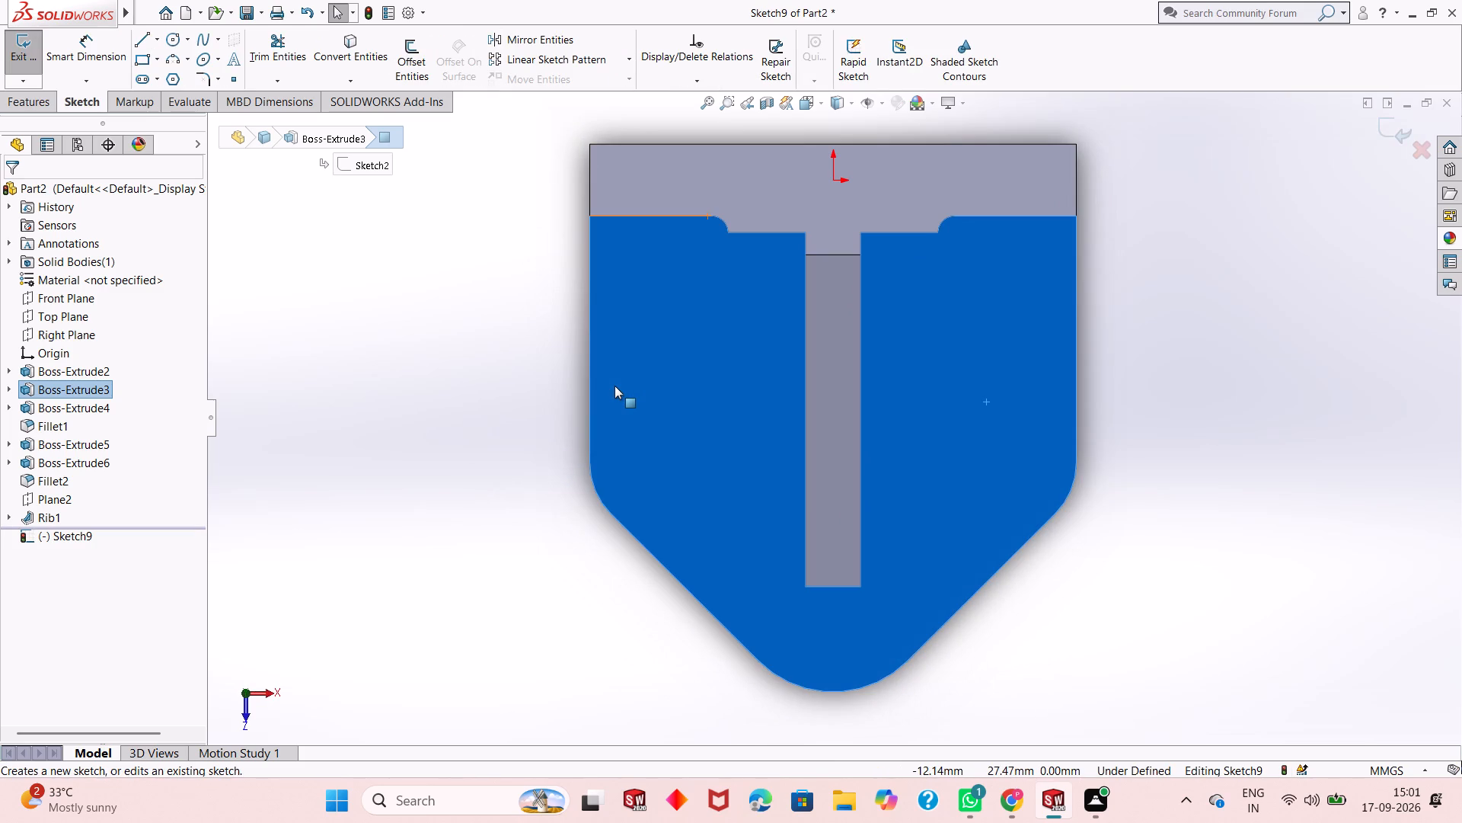
{"action": "key", "text": "Escape"}
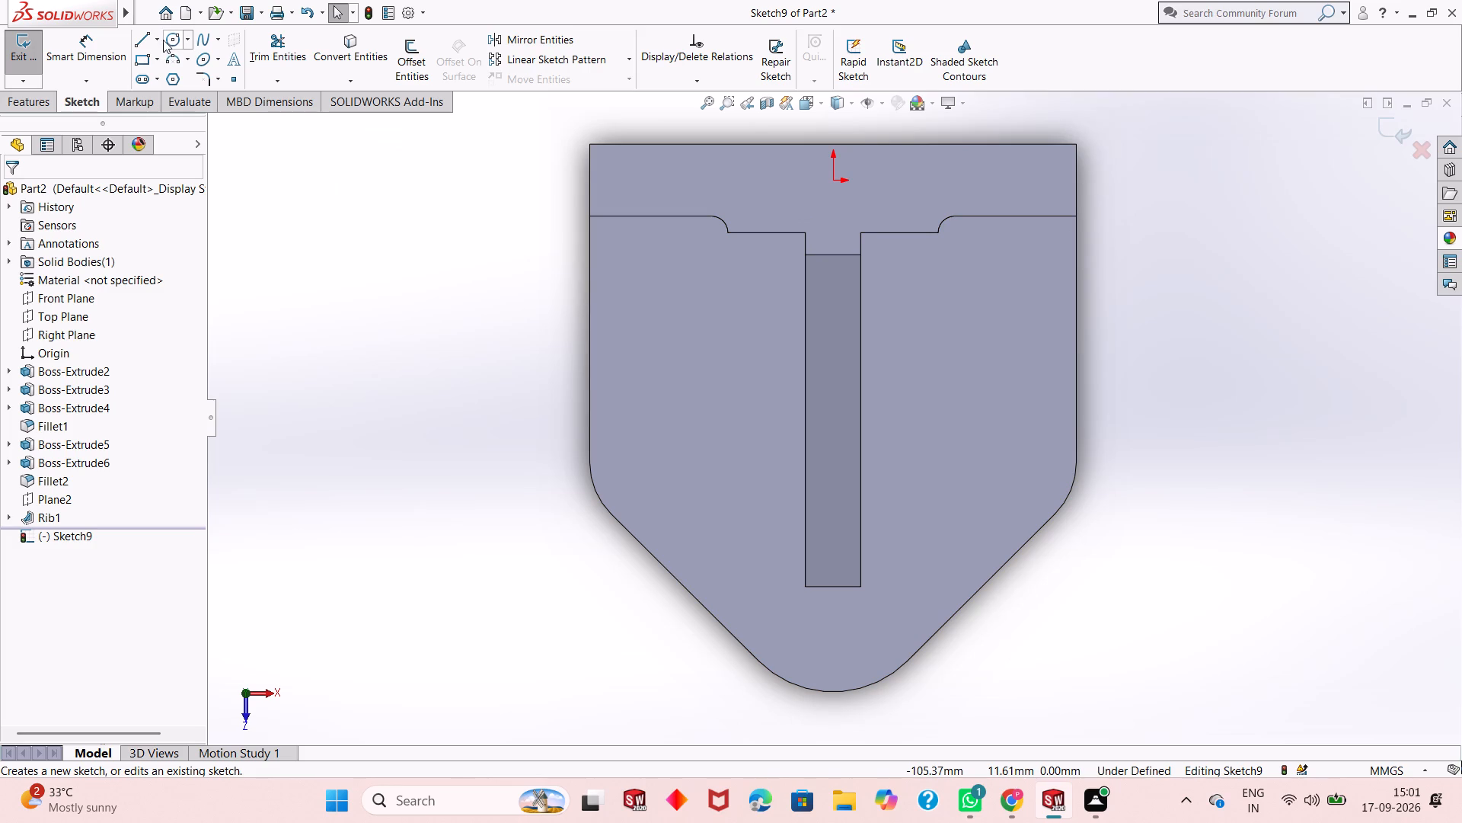
{"action": "left_click", "coordinate": [171, 37]}
{"action": "left_click", "coordinate": [698, 409]}
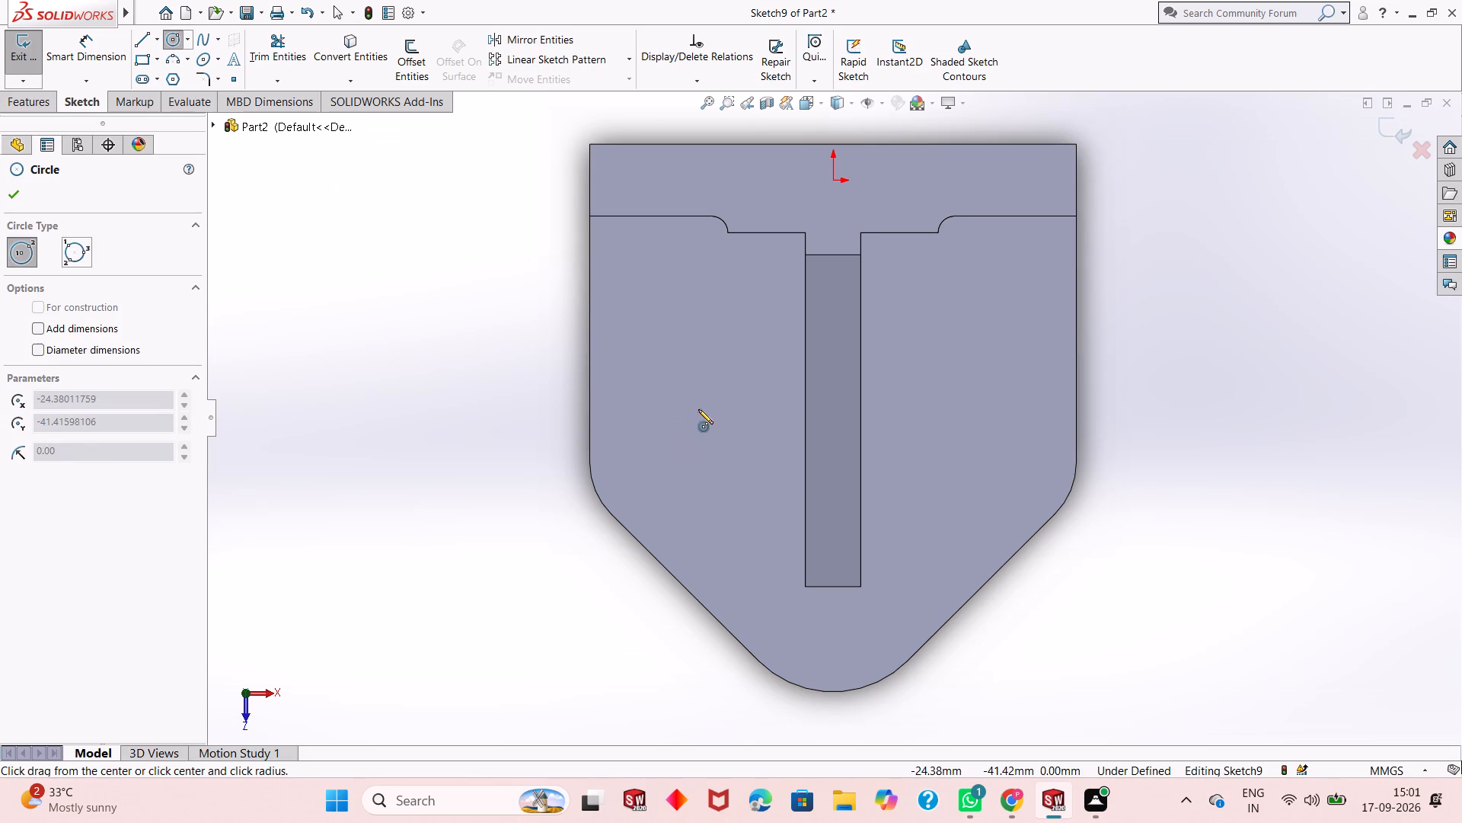
{"action": "left_click", "coordinate": [723, 458]}
{"action": "left_click", "coordinate": [986, 410]}
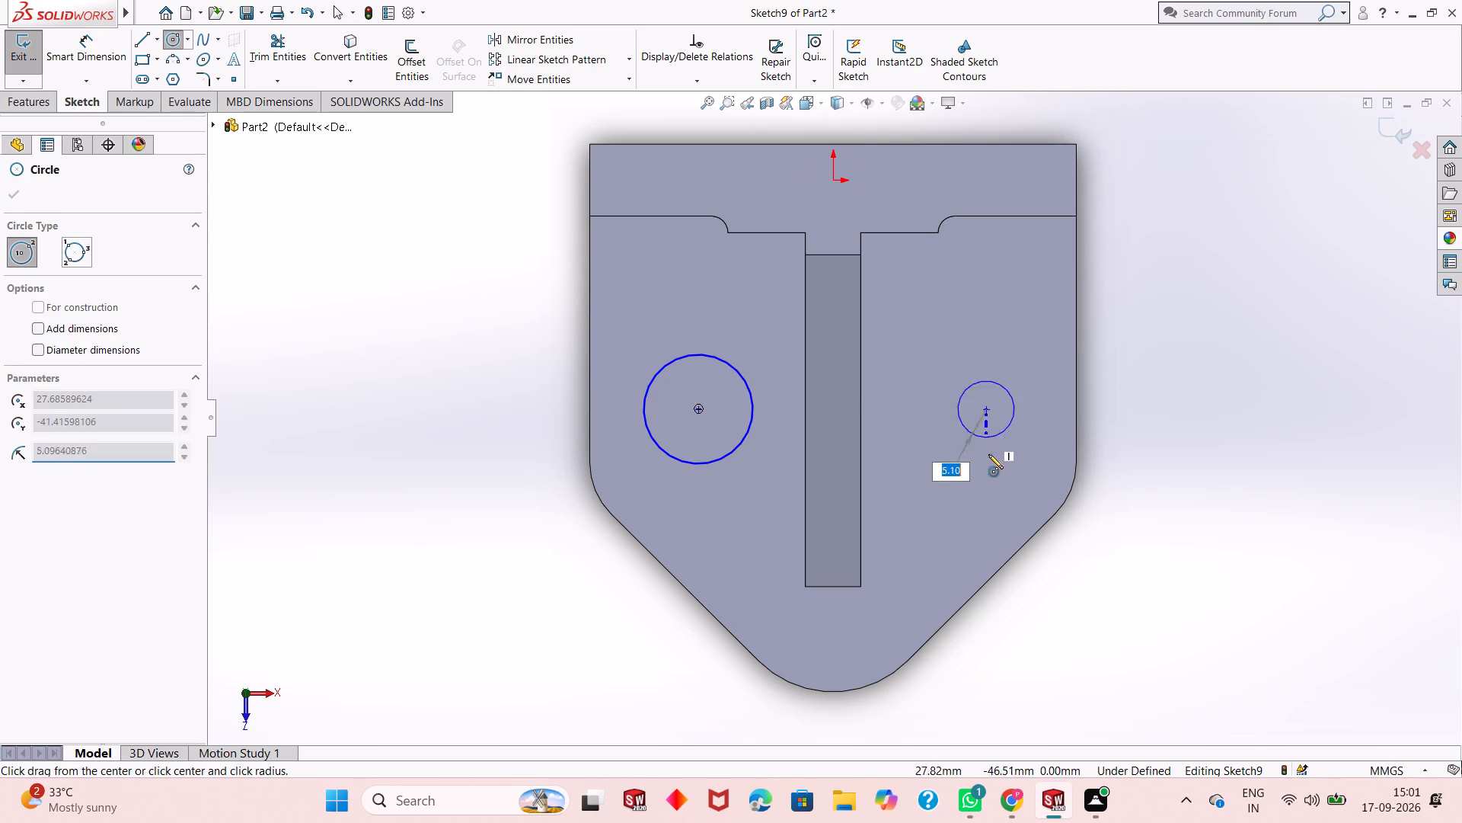
{"action": "left_click", "coordinate": [988, 460]}
{"action": "right_click", "coordinate": [988, 461]}
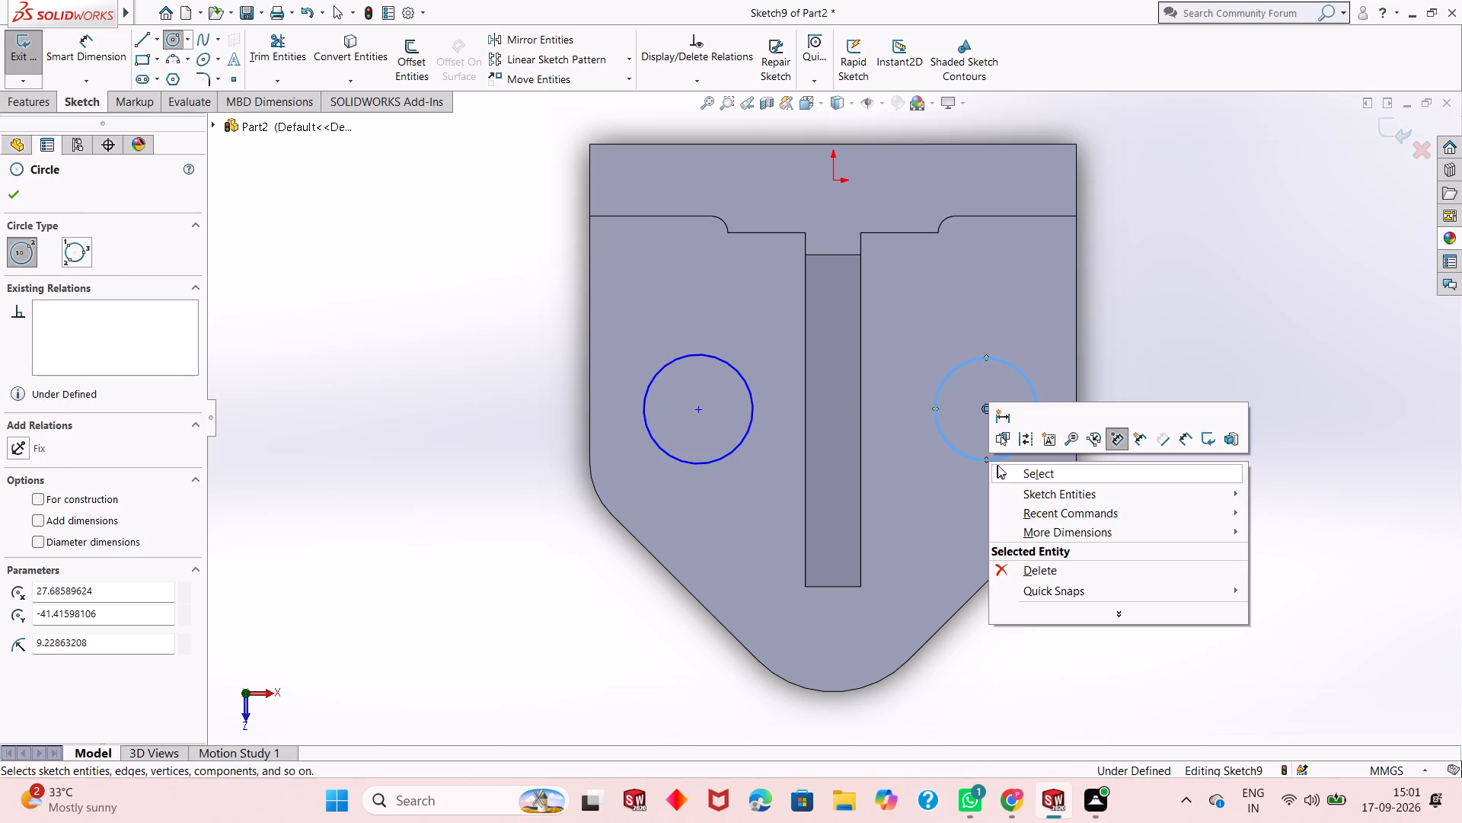
{"action": "left_click", "coordinate": [998, 465]}
Dimension the diameters of both circles as 10 mm.
{"action": "left_click", "coordinate": [91, 48]}
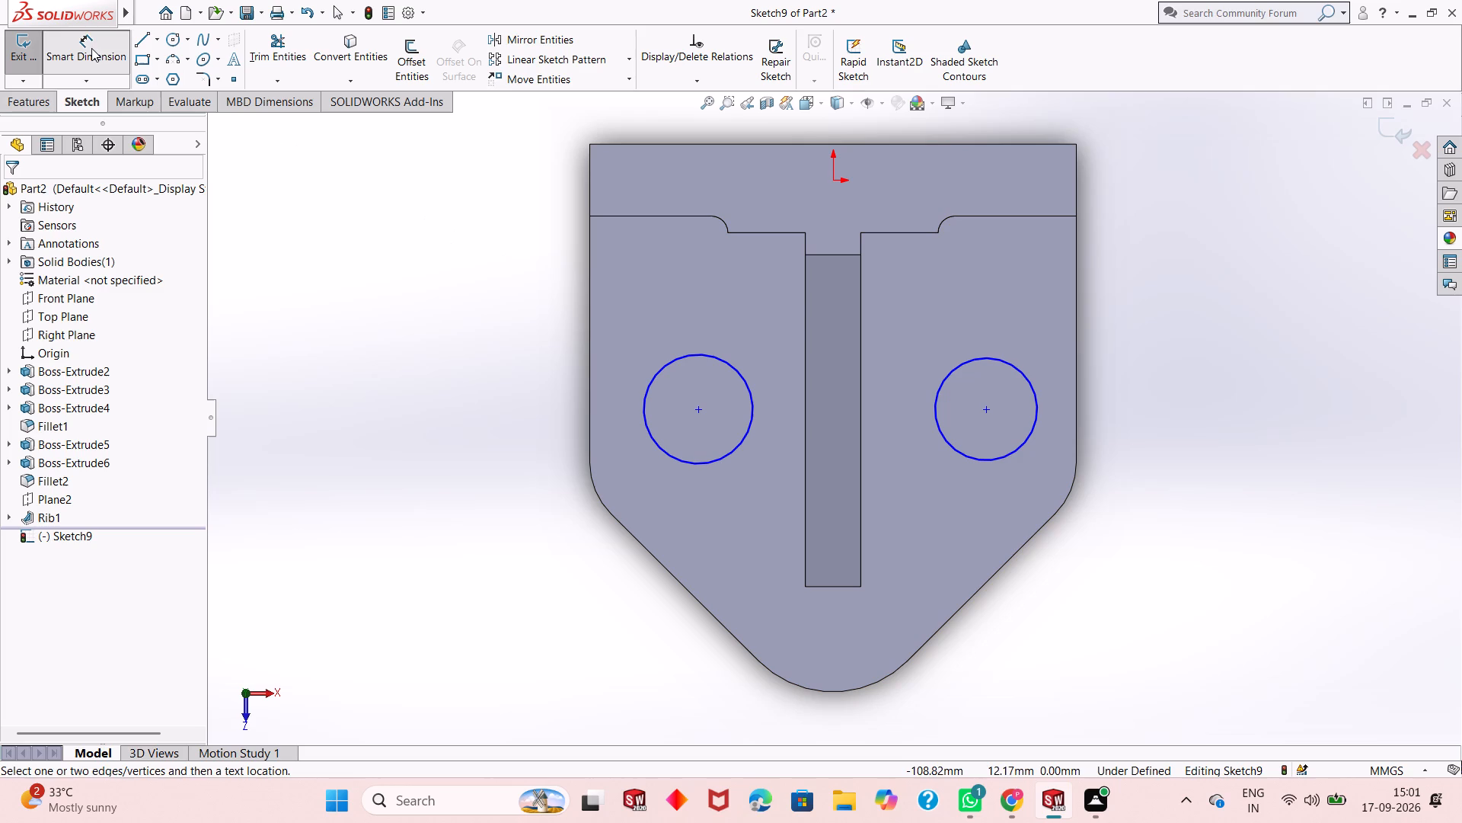
{"action": "left_click", "coordinate": [656, 443]}
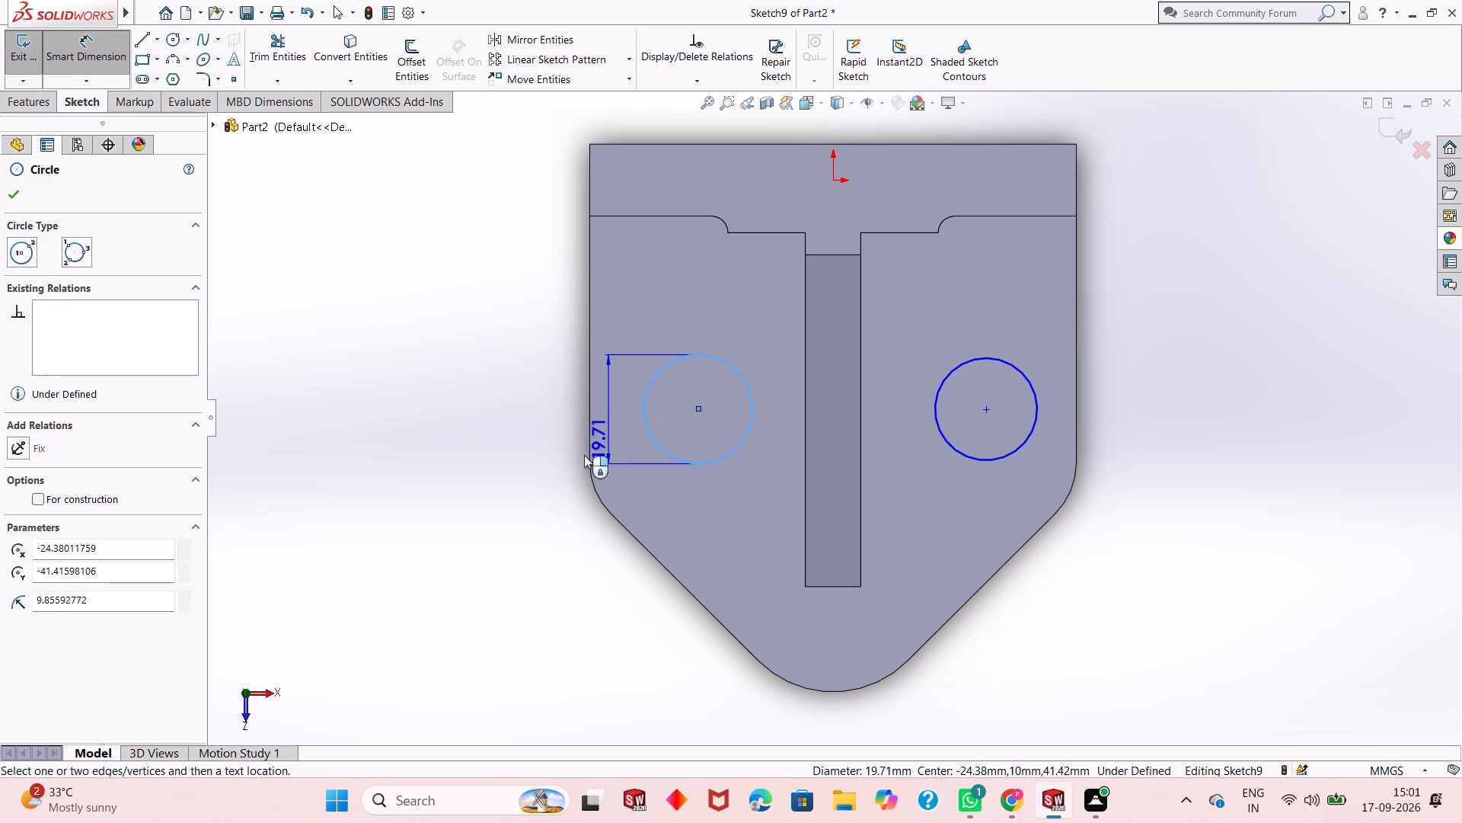
{"action": "left_click", "coordinate": [532, 530]}
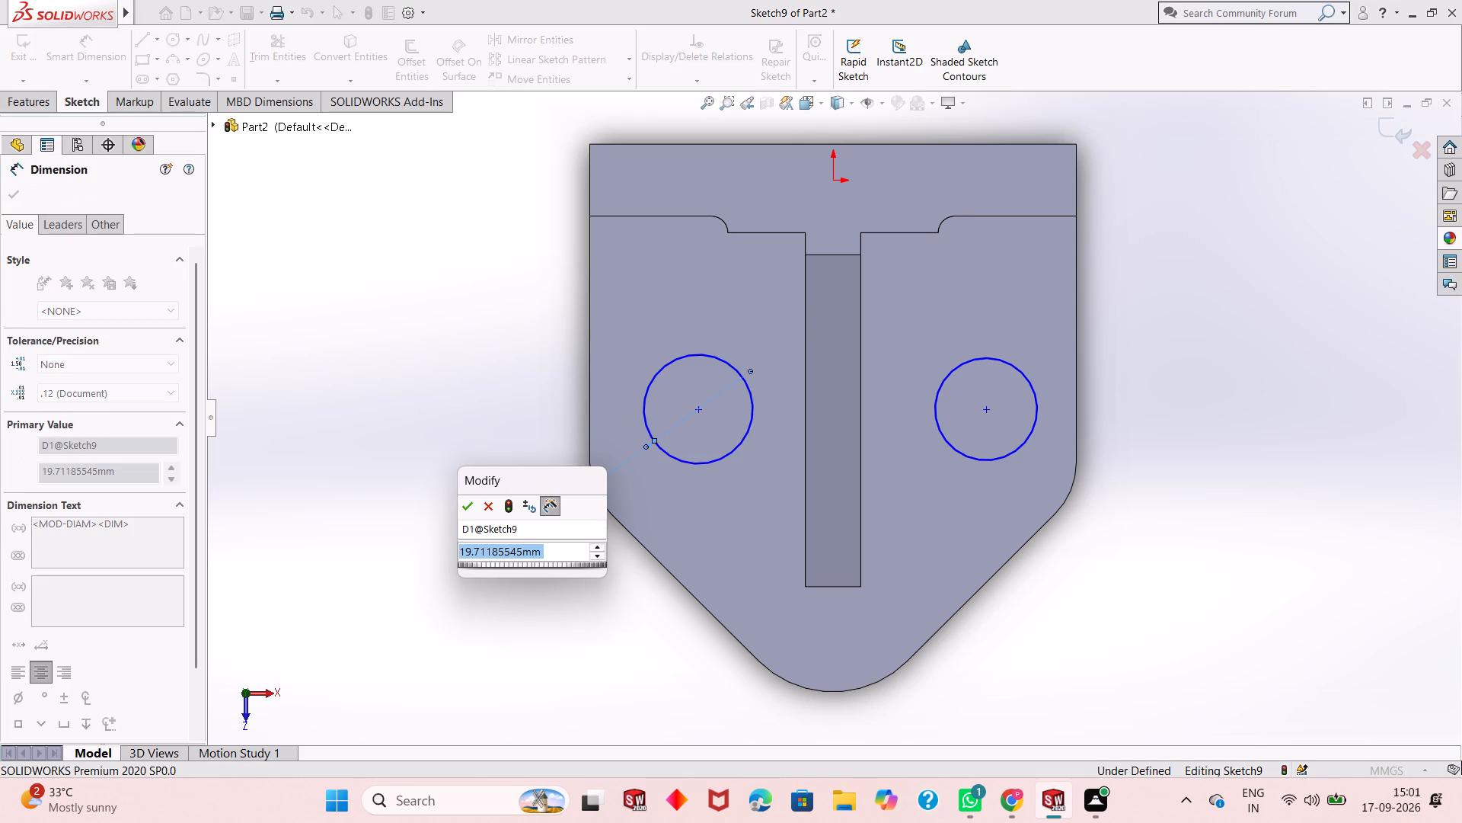
{"action": "type", "text": "10"}
{"action": "key", "text": "Return"}
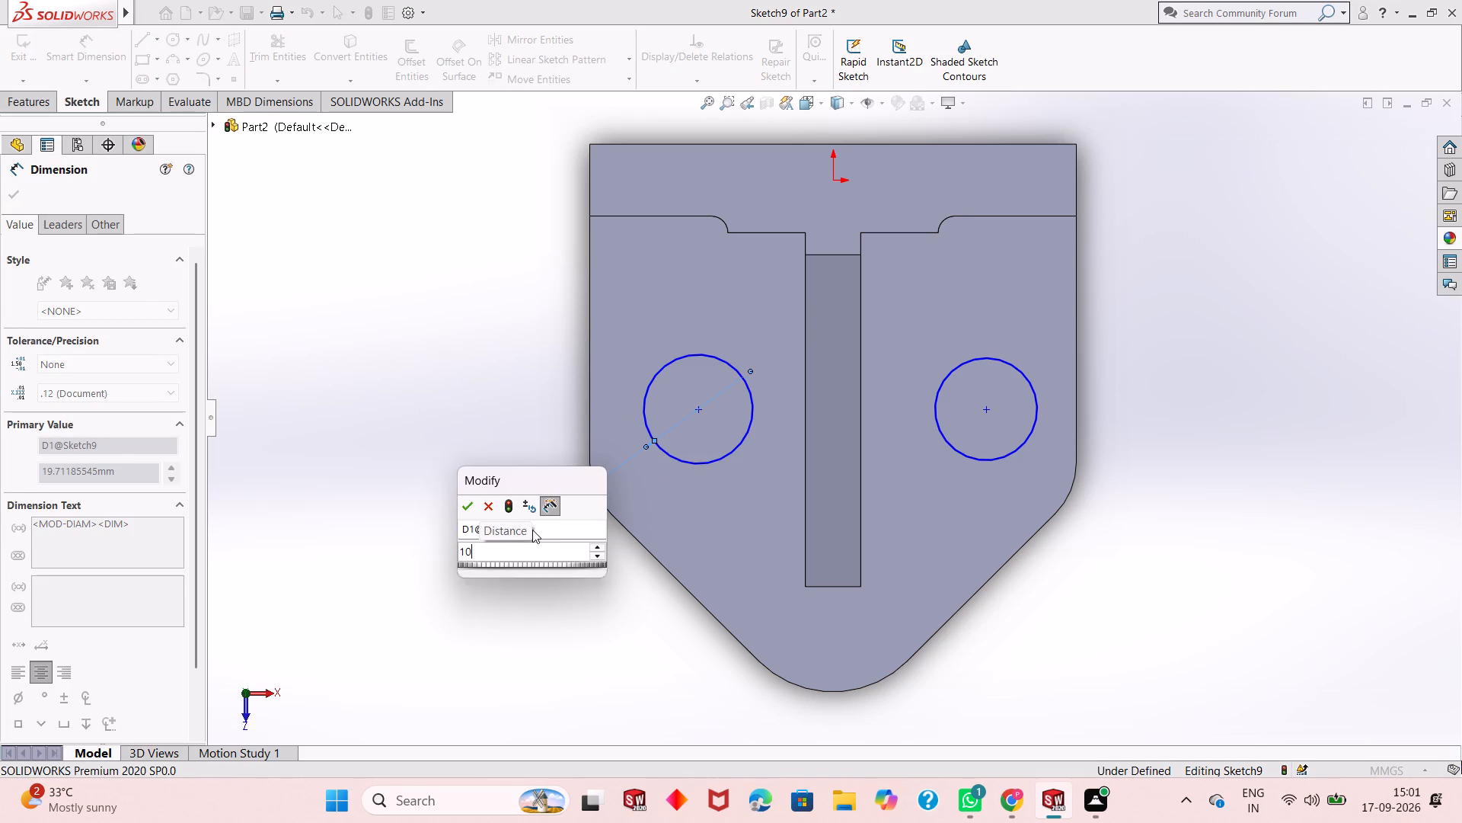
{"action": "left_click", "coordinate": [994, 458]}
{"action": "left_click", "coordinate": [1113, 601]}
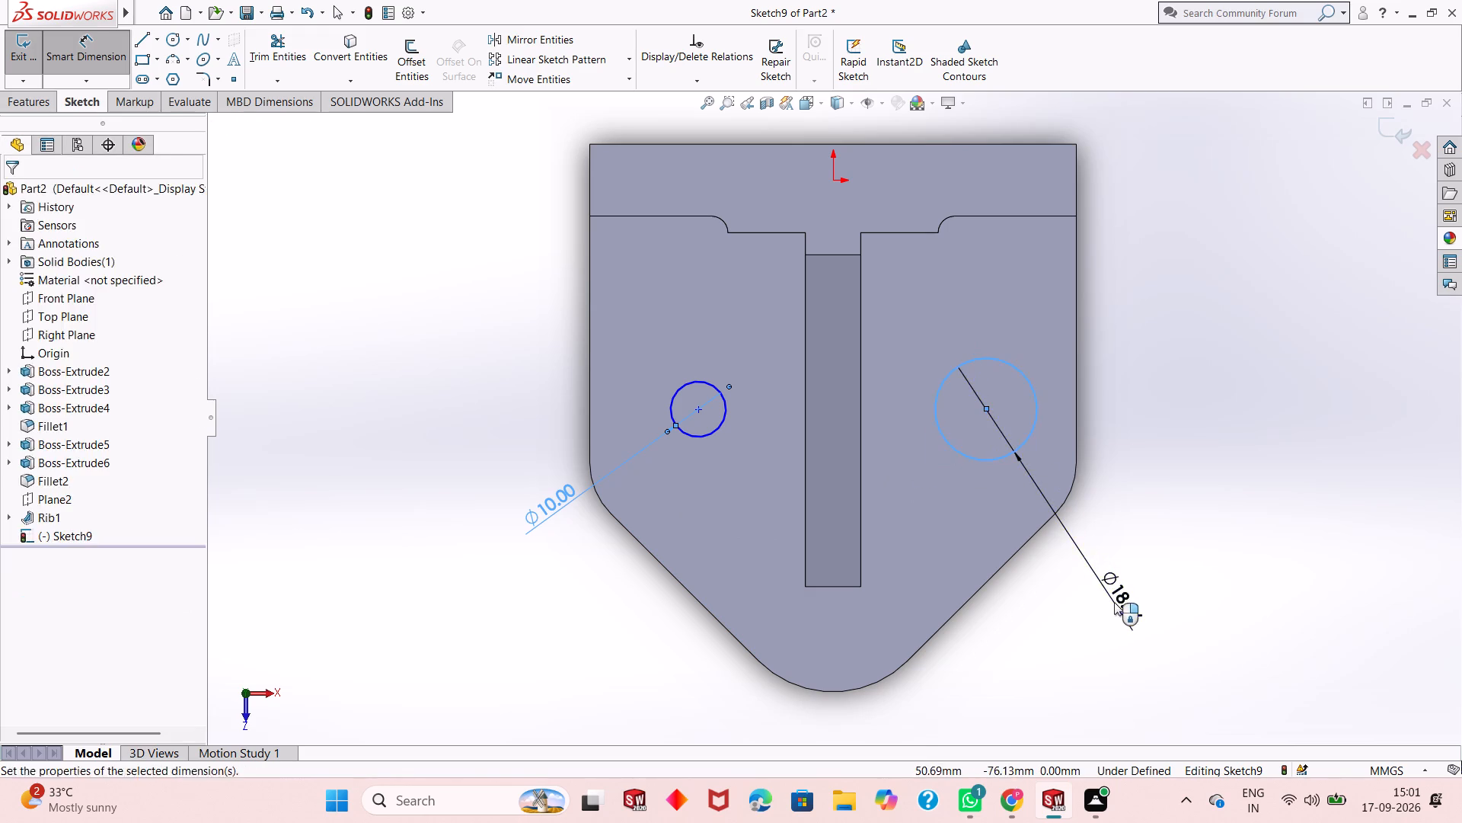
{"action": "type", "text": "10"}
{"action": "key", "text": "Return"}
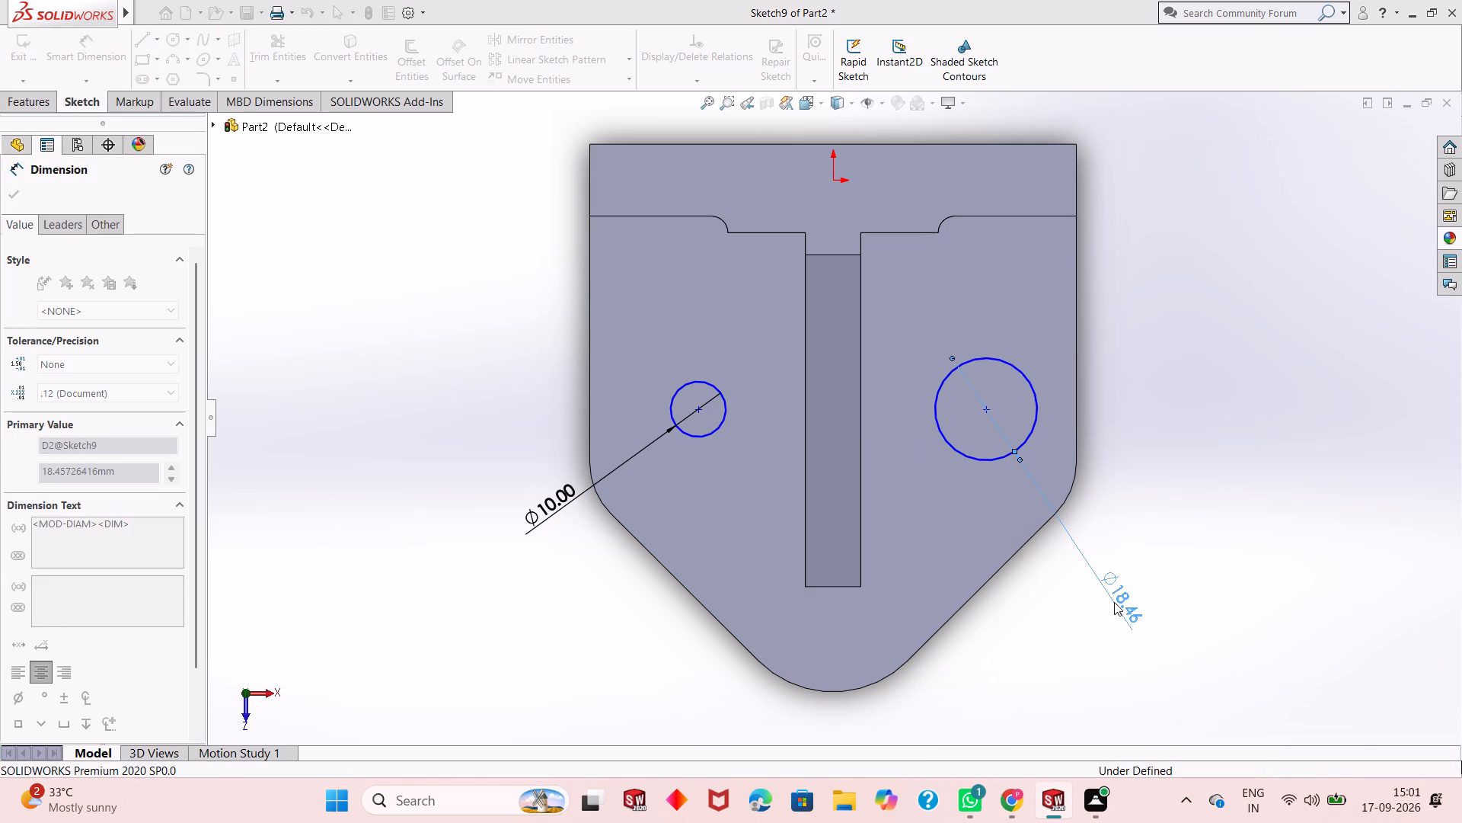
Dimension the distance from the left circle's centre to the upright's outer front face edge as 31 mm.
{"action": "left_click", "coordinate": [694, 412]}
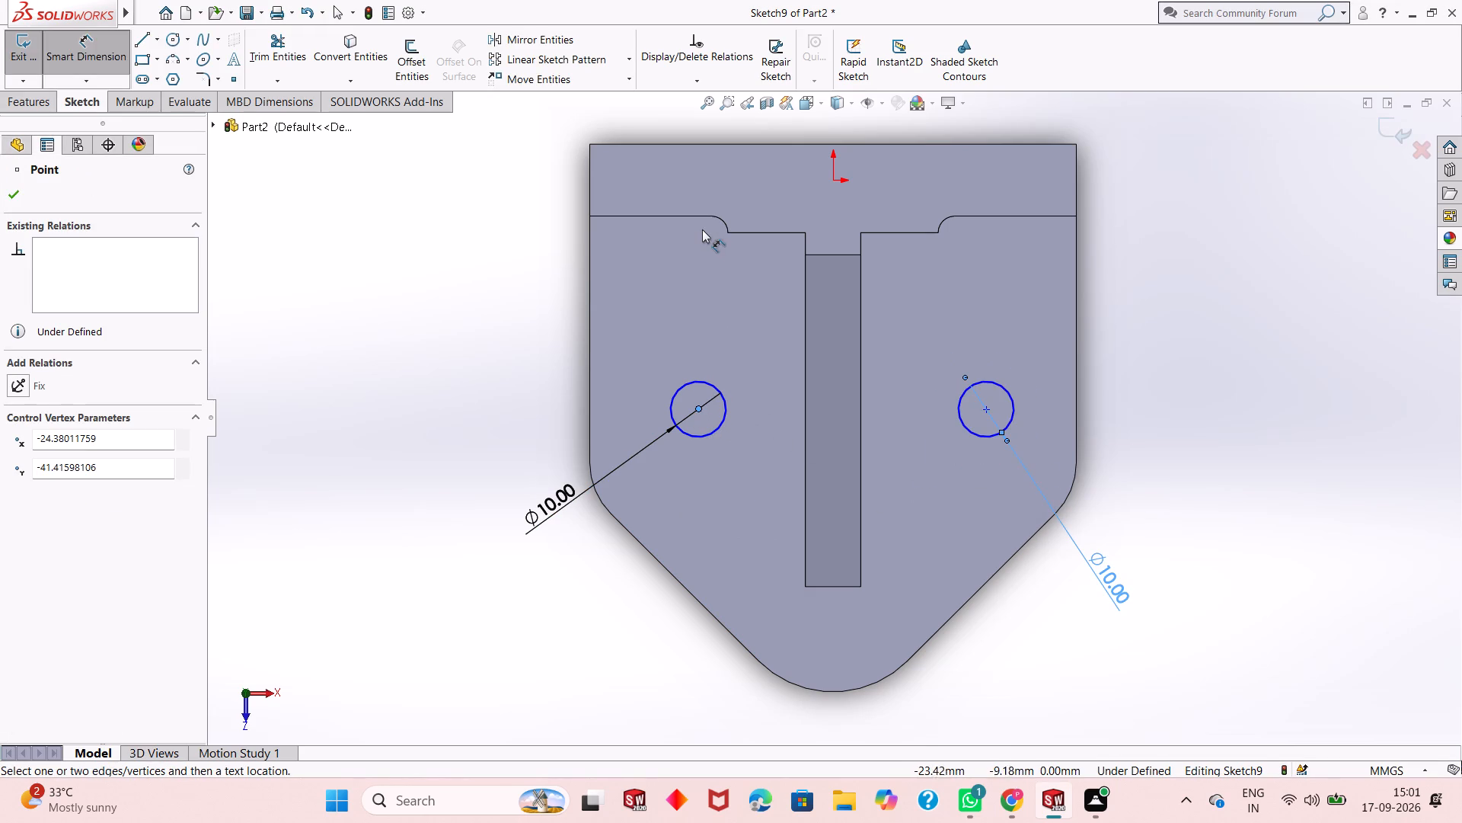
{"action": "left_click", "coordinate": [681, 216]}
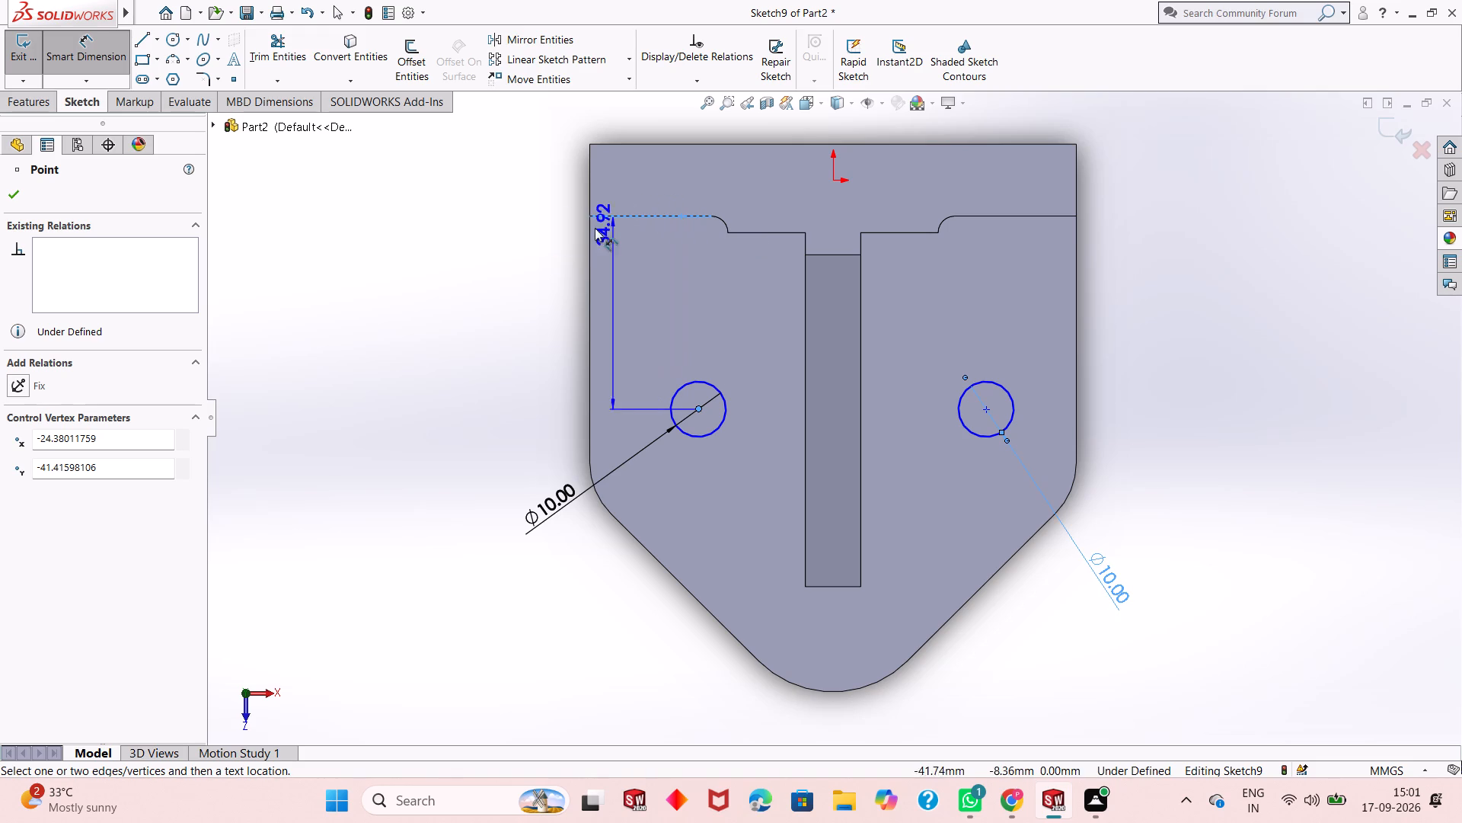
{"action": "left_click", "coordinate": [530, 232]}
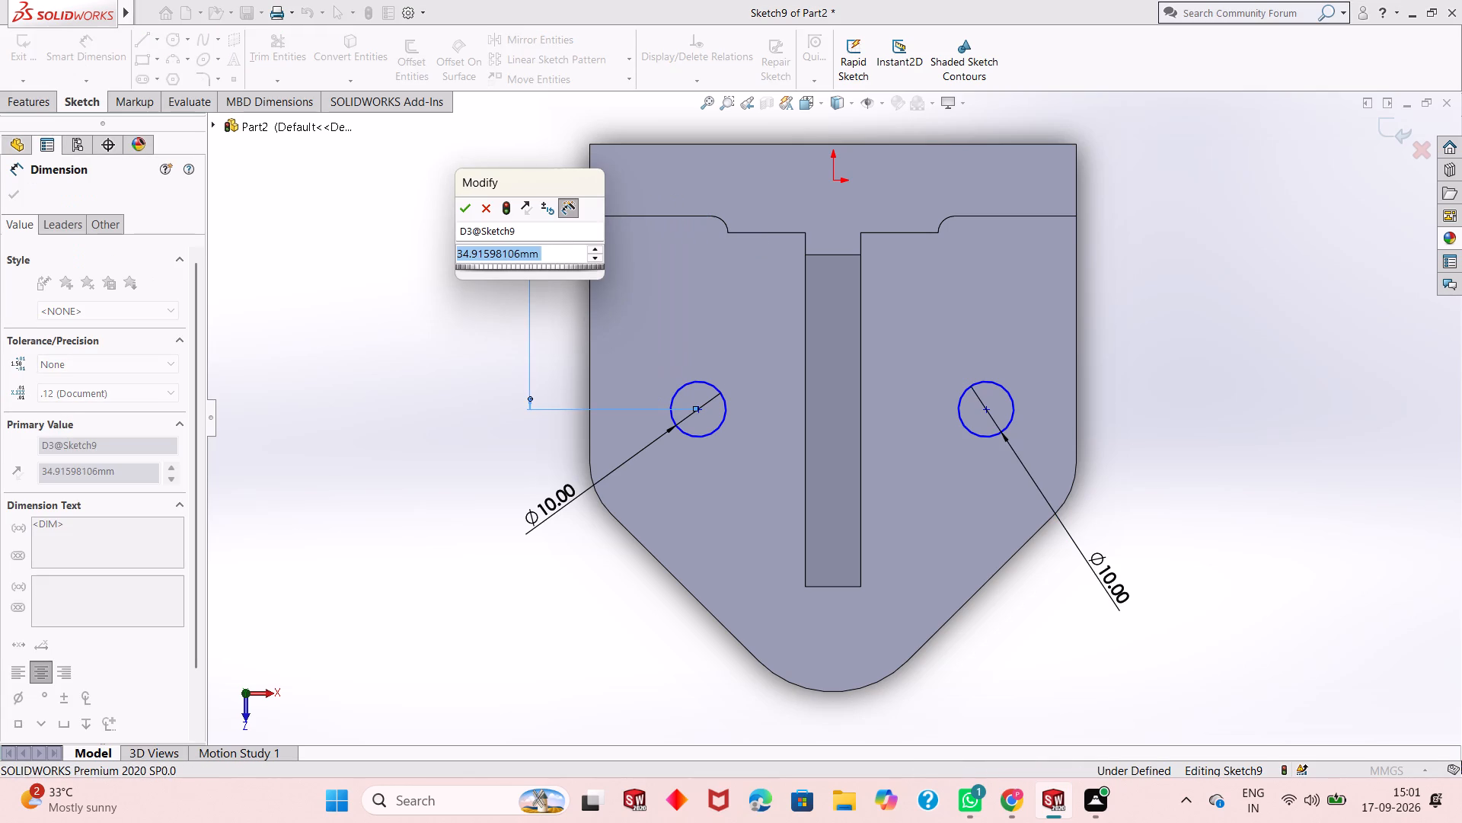
{"action": "key", "text": "3"}
{"action": "key", "text": "1"}
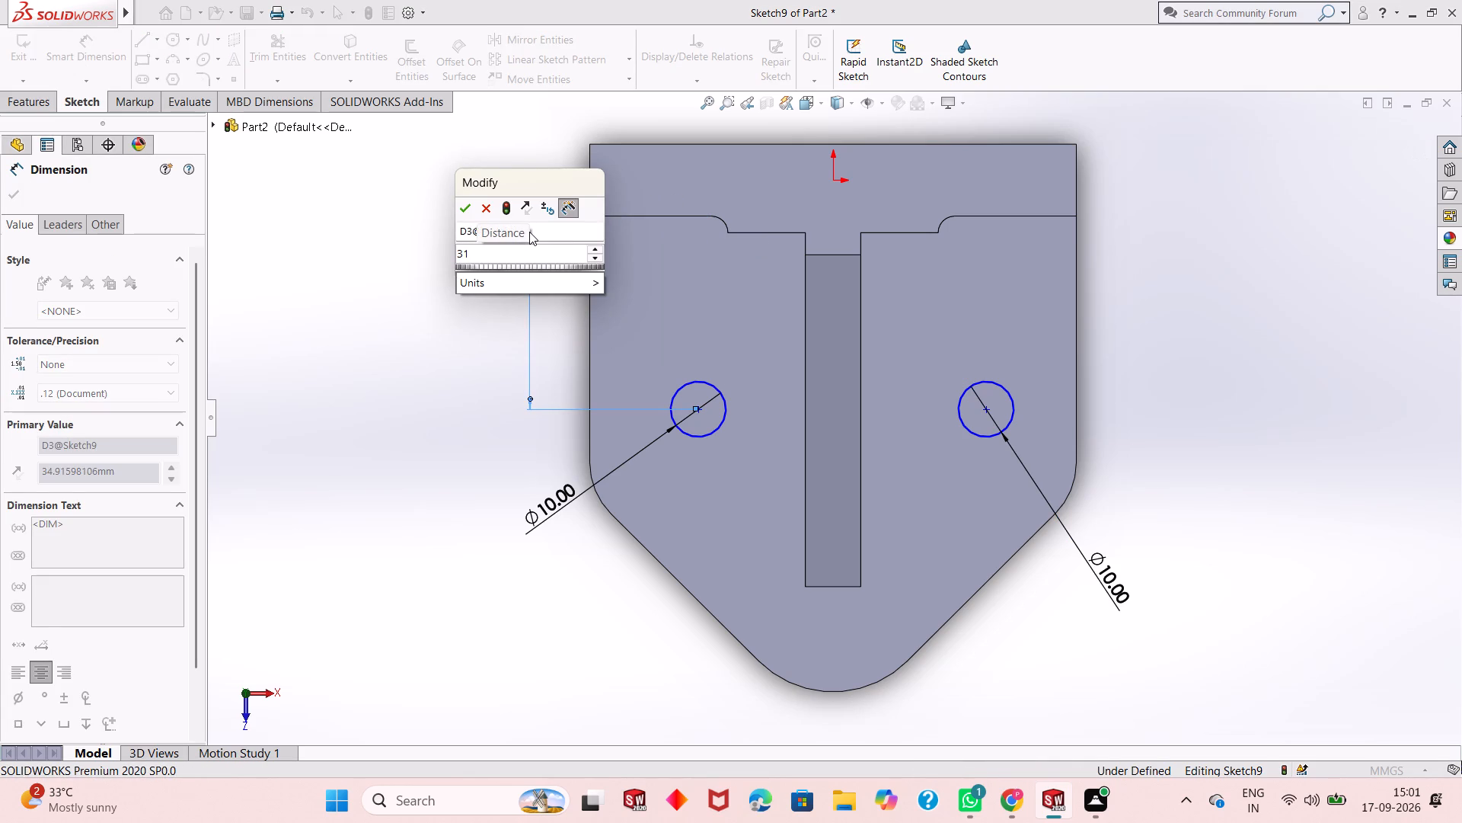
{"action": "key", "text": "Return"}
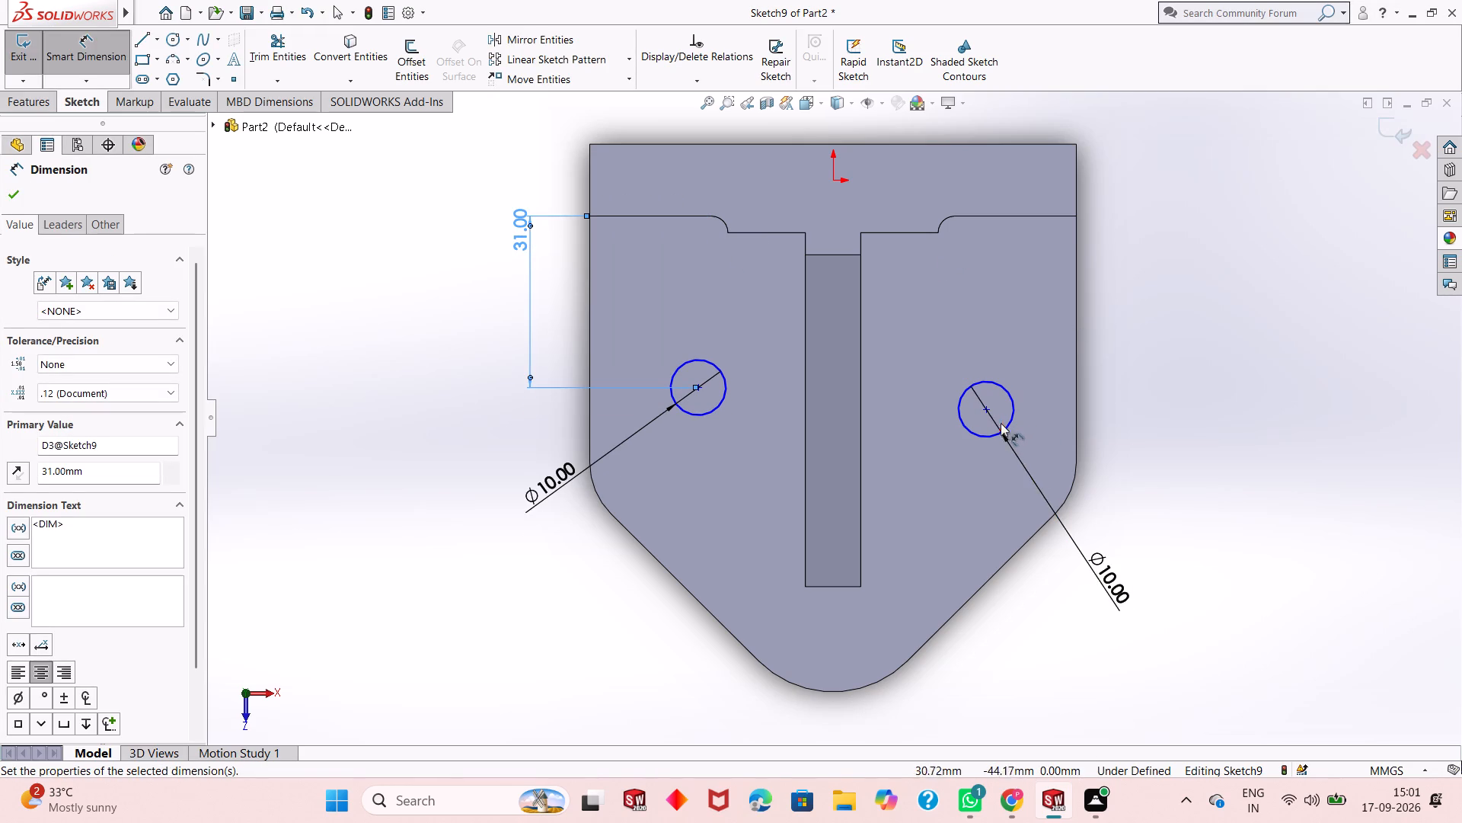
Dimension the distance from the right circle's centre to the upright's outer front face edge as 31 mm.
{"action": "left_click", "coordinate": [988, 411]}
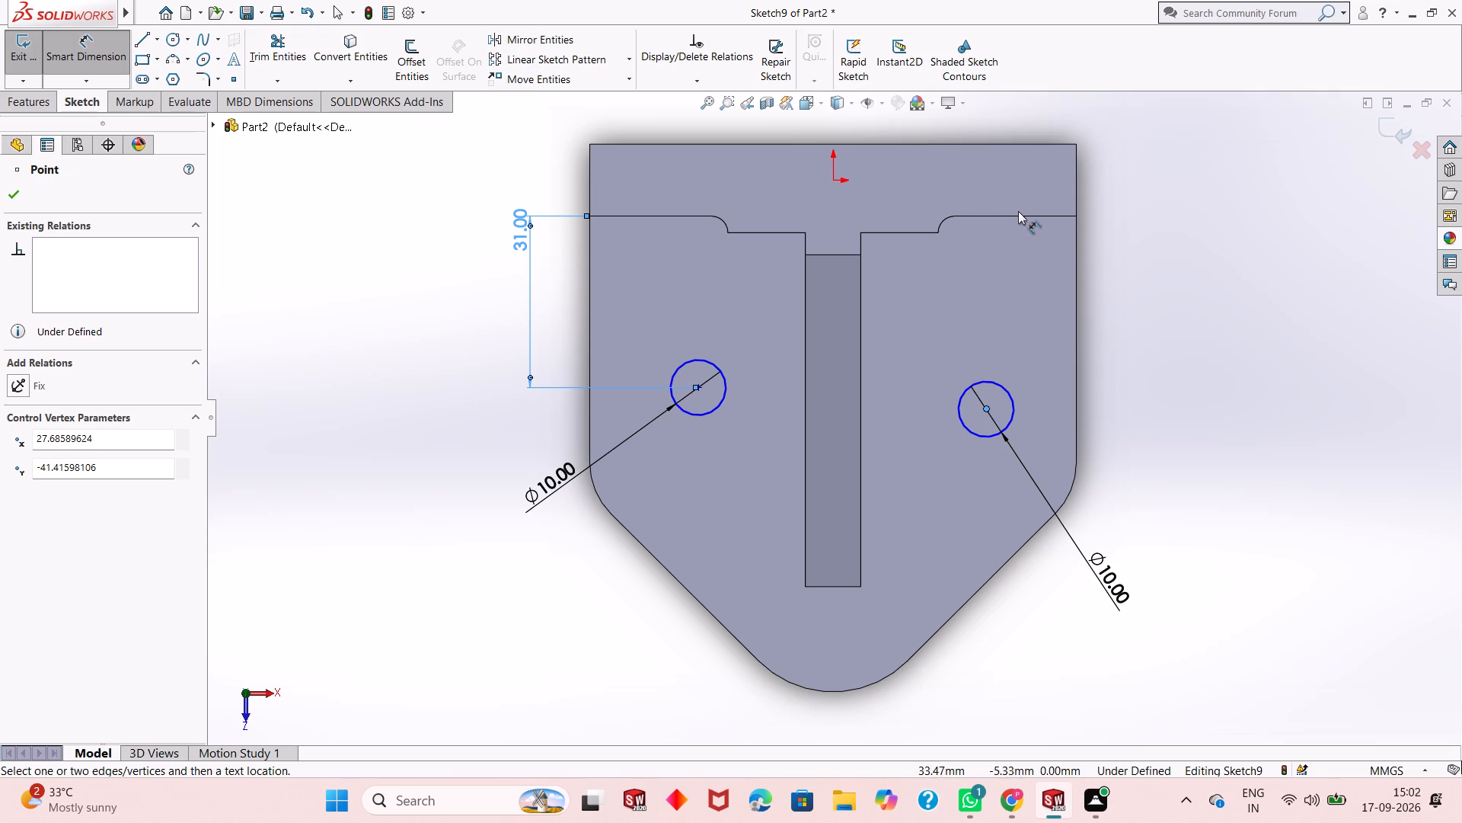
{"action": "left_click", "coordinate": [1020, 216]}
{"action": "left_click", "coordinate": [1231, 239]}
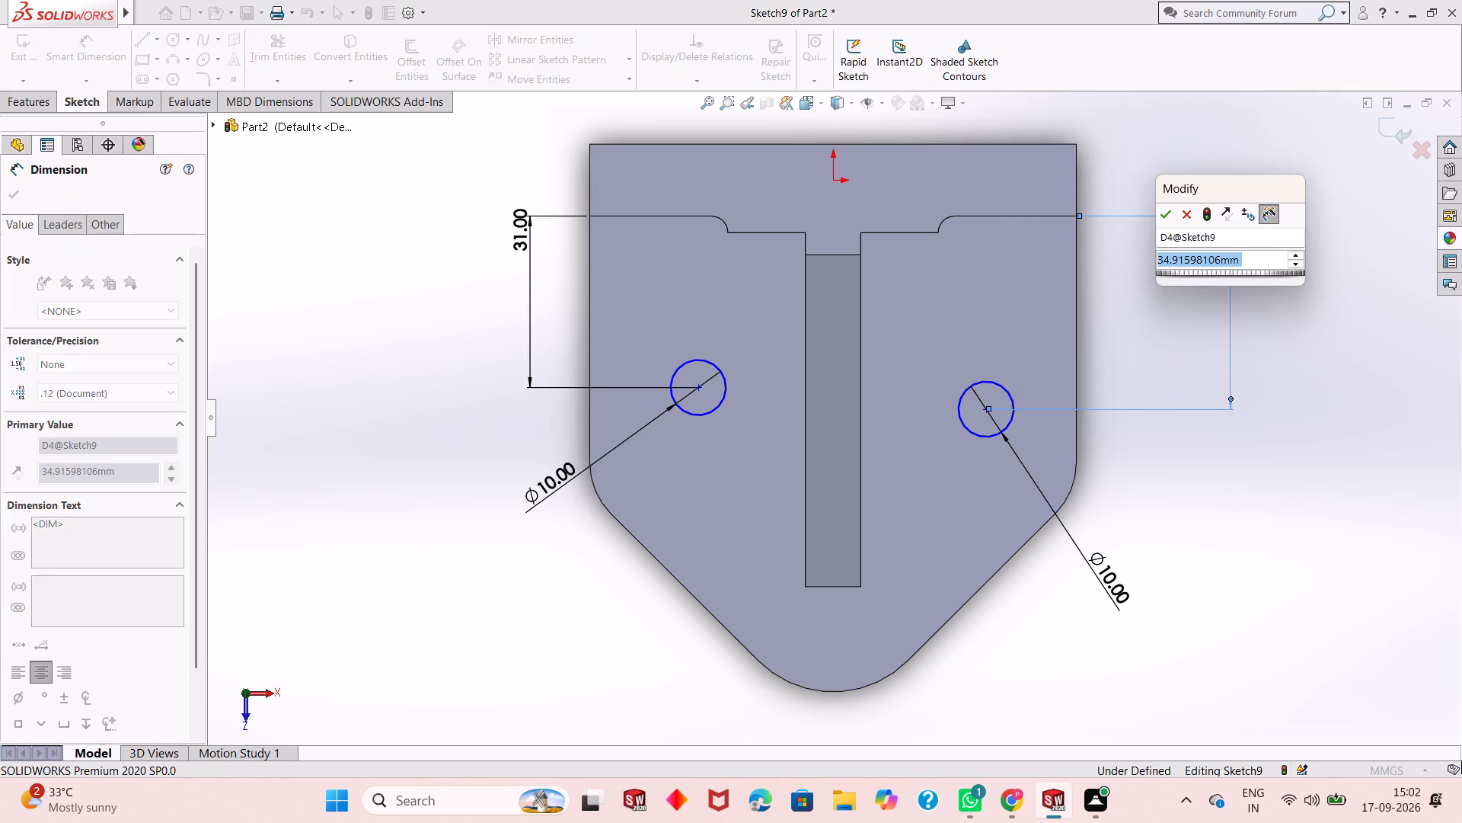
{"action": "key", "text": "3"}
{"action": "key", "text": "1"}
{"action": "key", "text": "Return"}
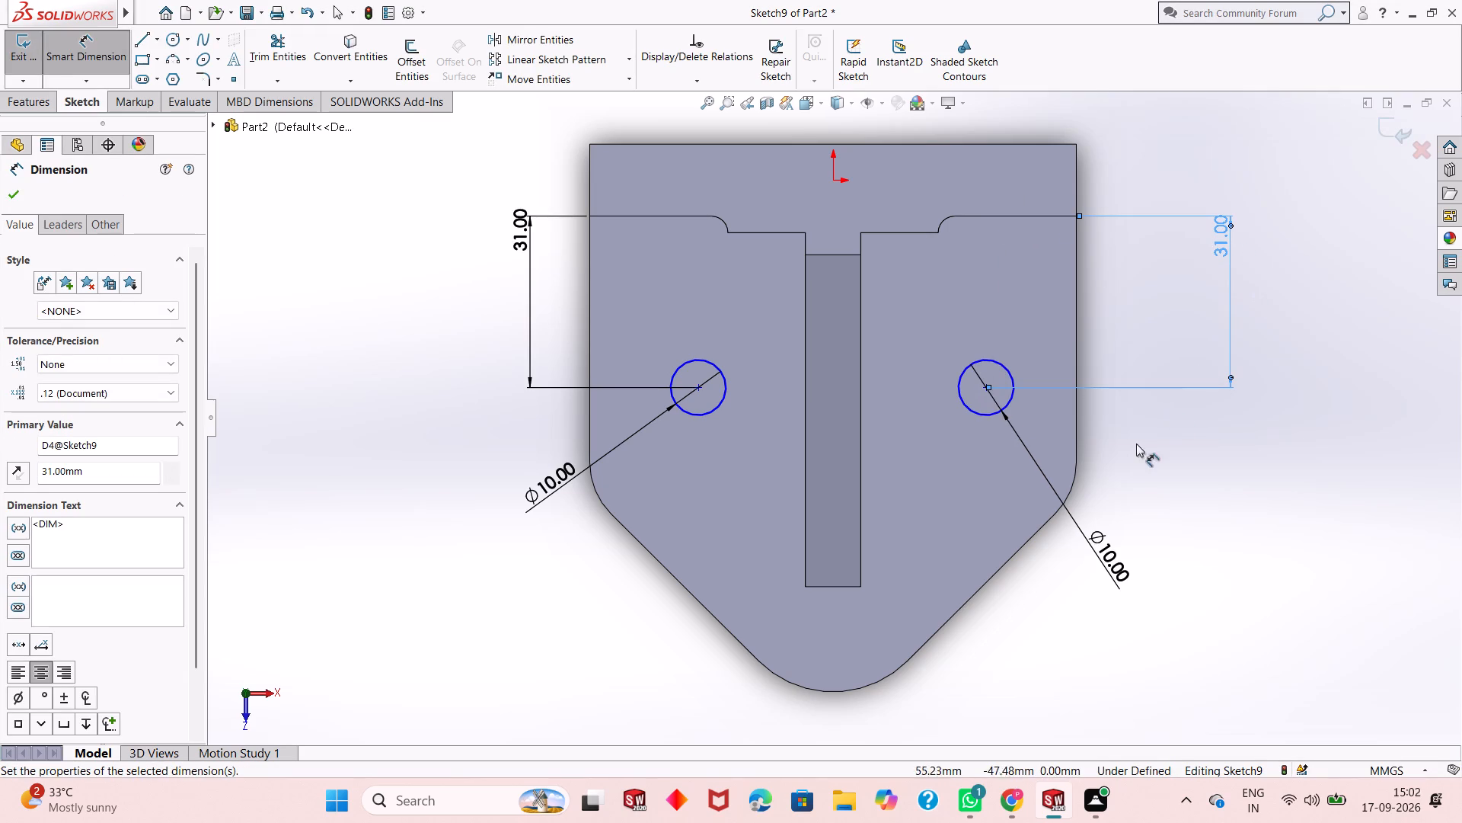
Dimension the horizontal distance between the two circle centres as 50 mm.
{"action": "left_click", "coordinate": [698, 387]}
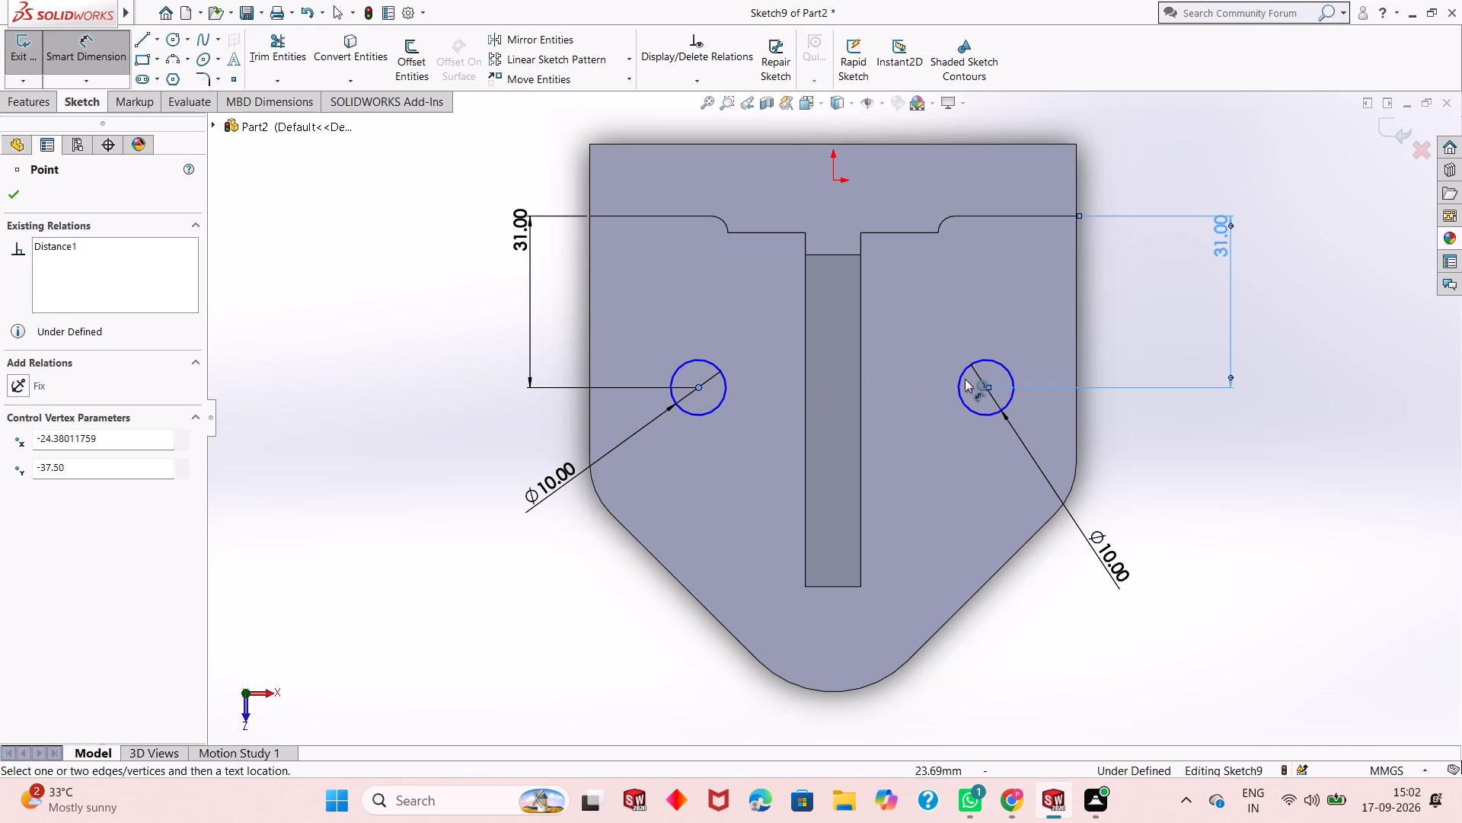
{"action": "left_click", "coordinate": [987, 389]}
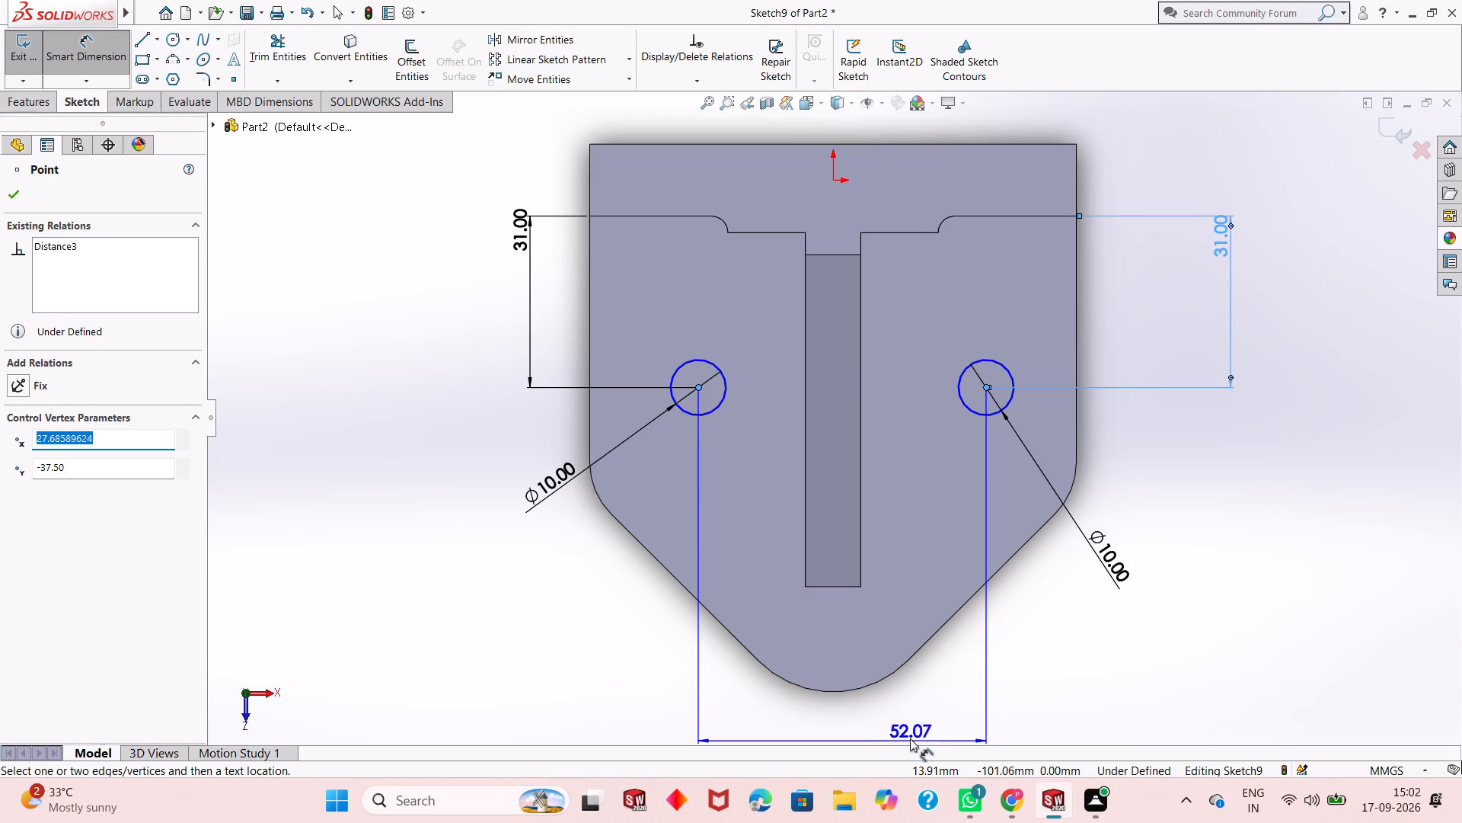
{"action": "left_click", "coordinate": [909, 721]}
{"action": "type", "text": "50"}
{"action": "key", "text": "Return"}
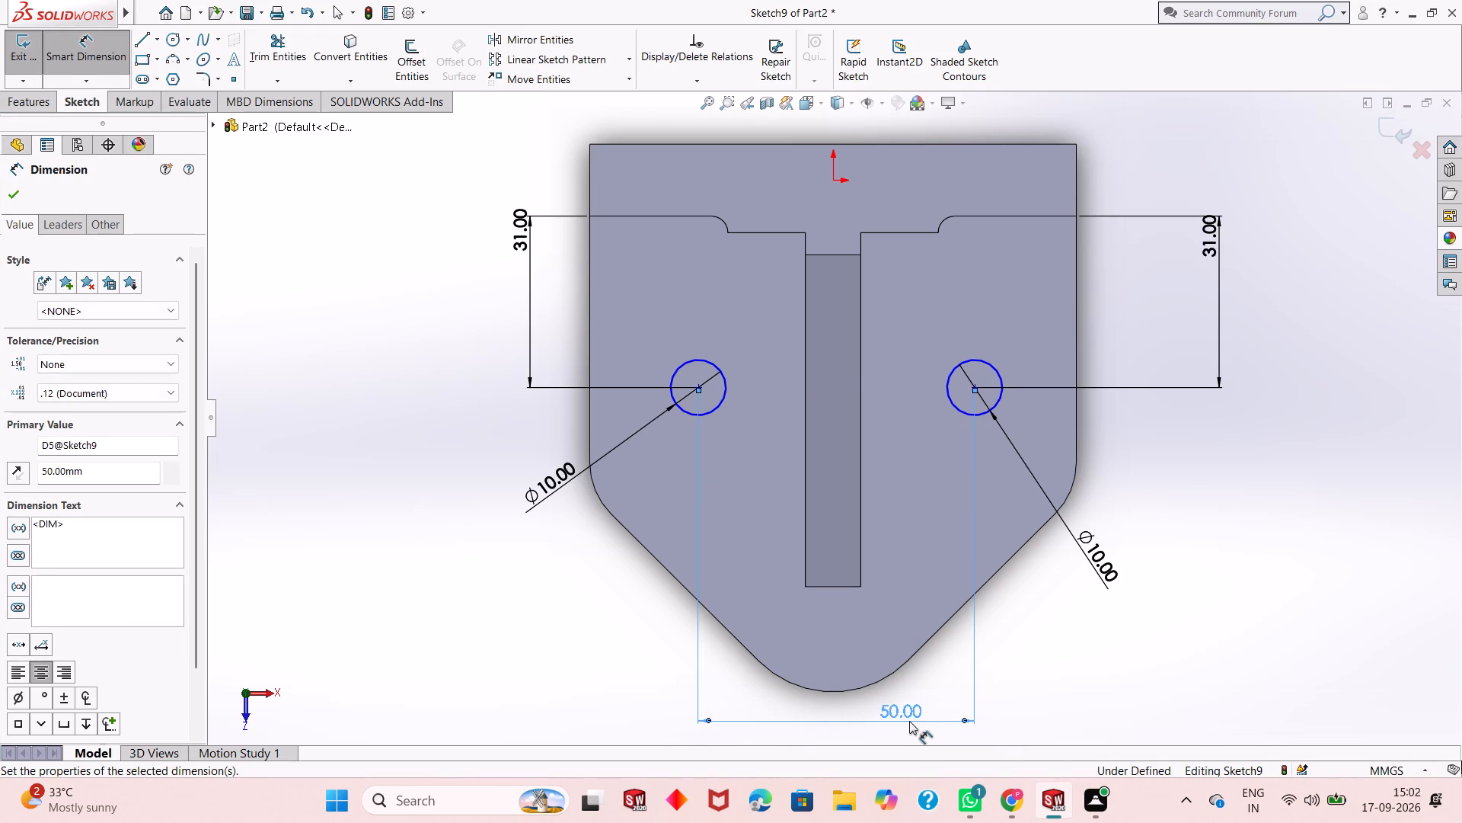
Dimension the horizontal distance from the right circle's centre to the origin as 25 mm.
{"action": "left_click", "coordinate": [977, 387]}
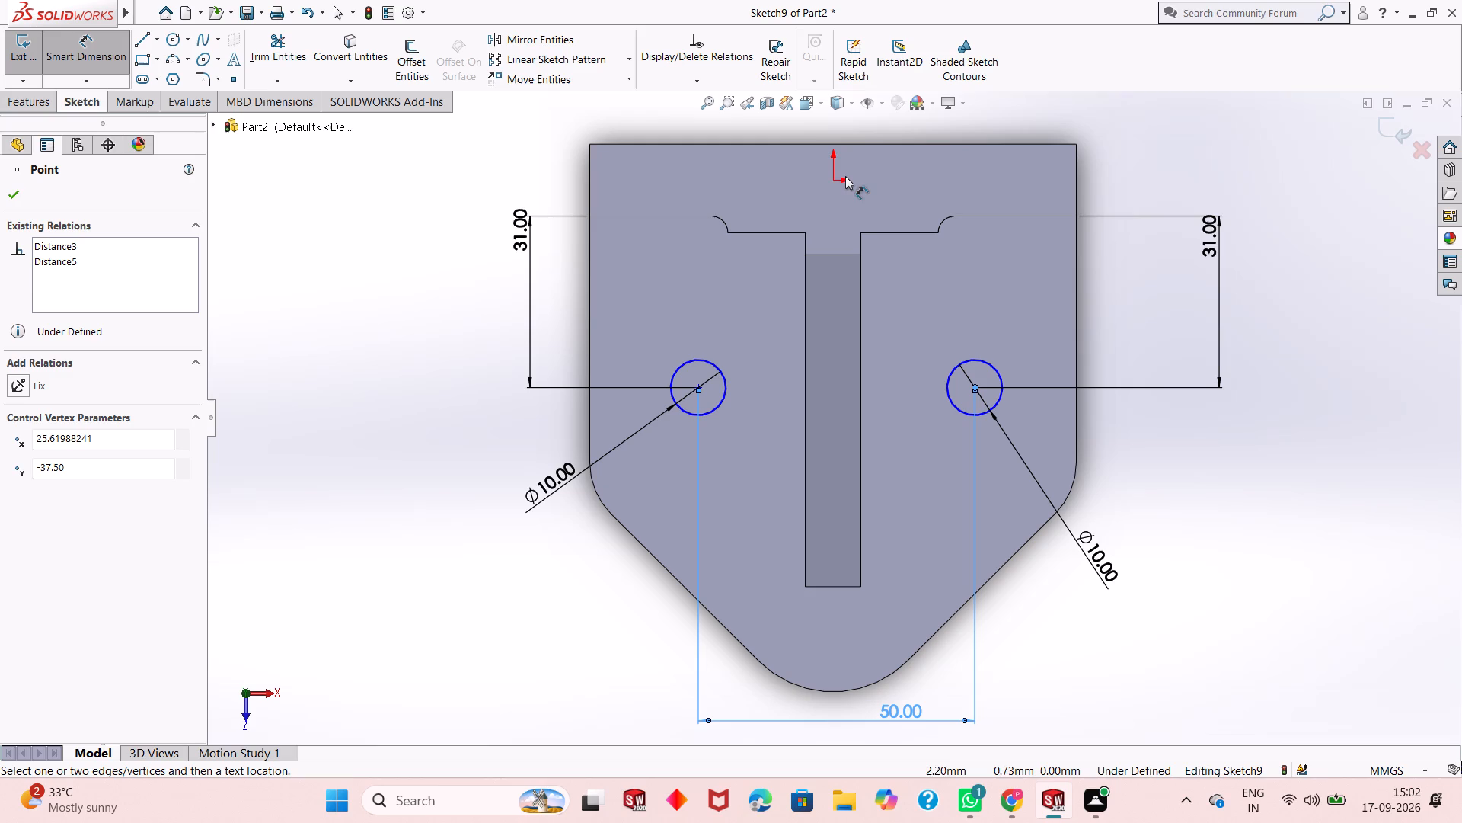
{"action": "left_click", "coordinate": [833, 181]}
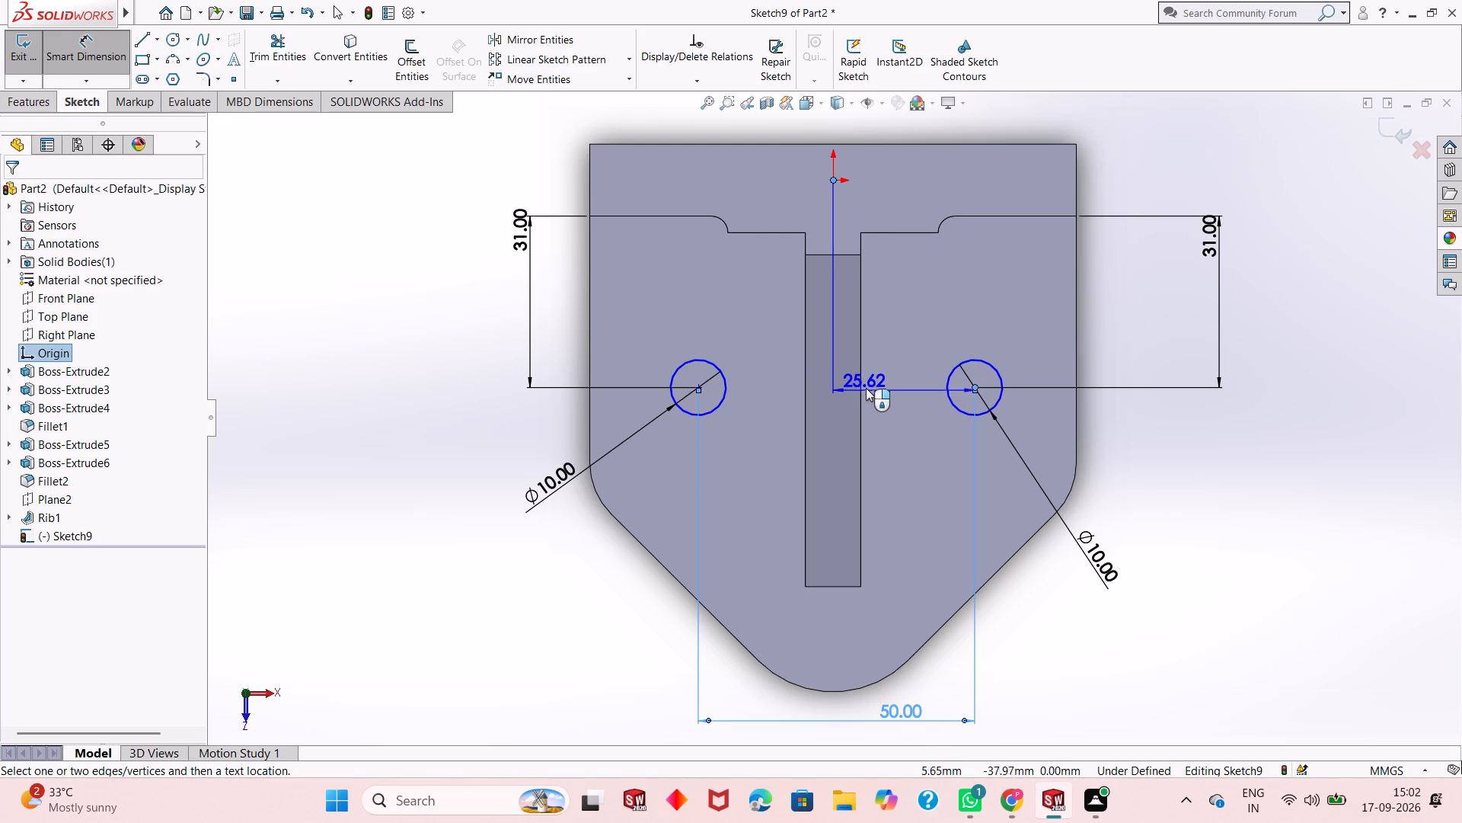
{"action": "left_click", "coordinate": [868, 133]}
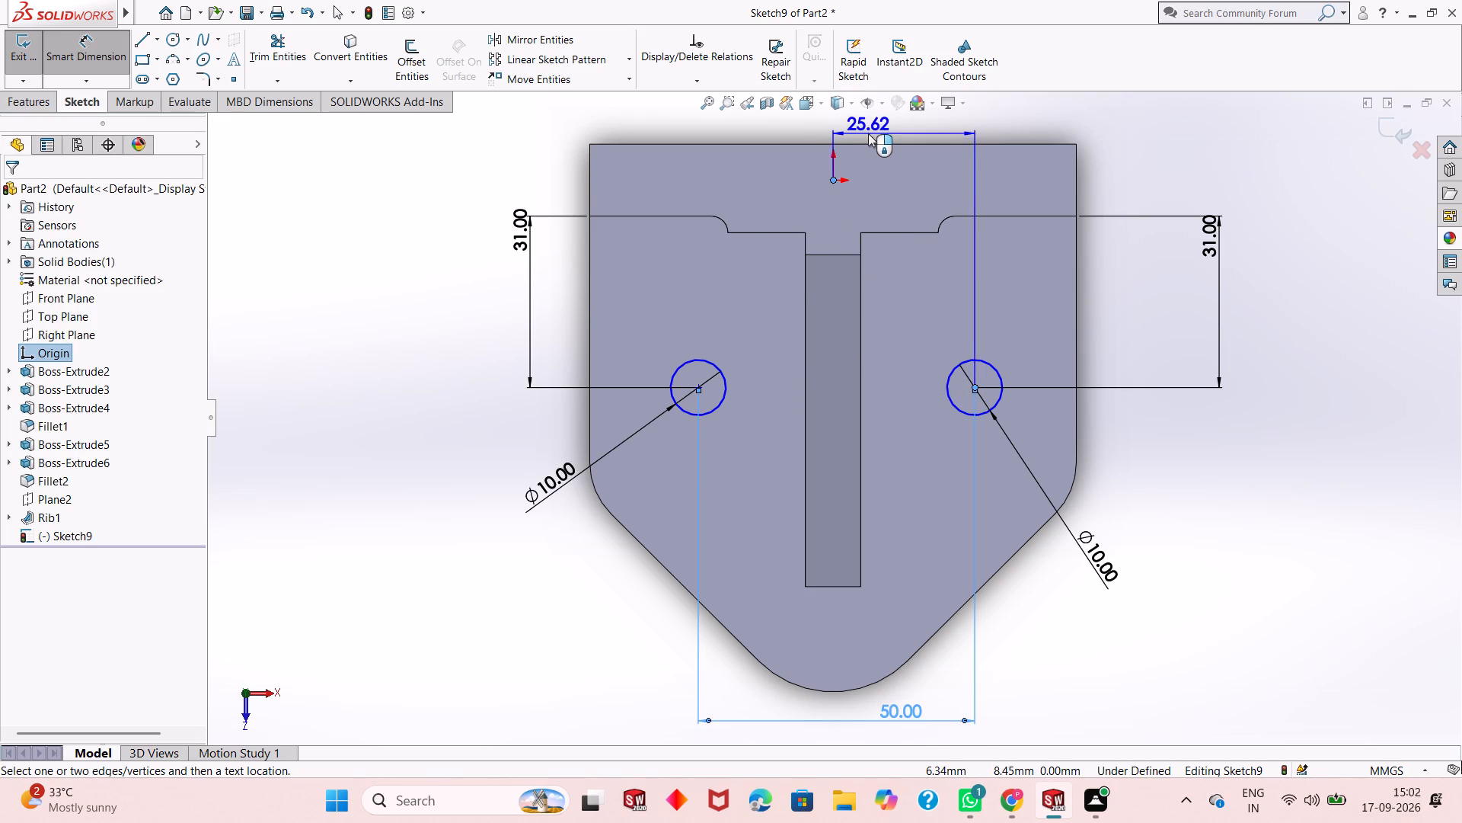
{"action": "type", "text": "25"}
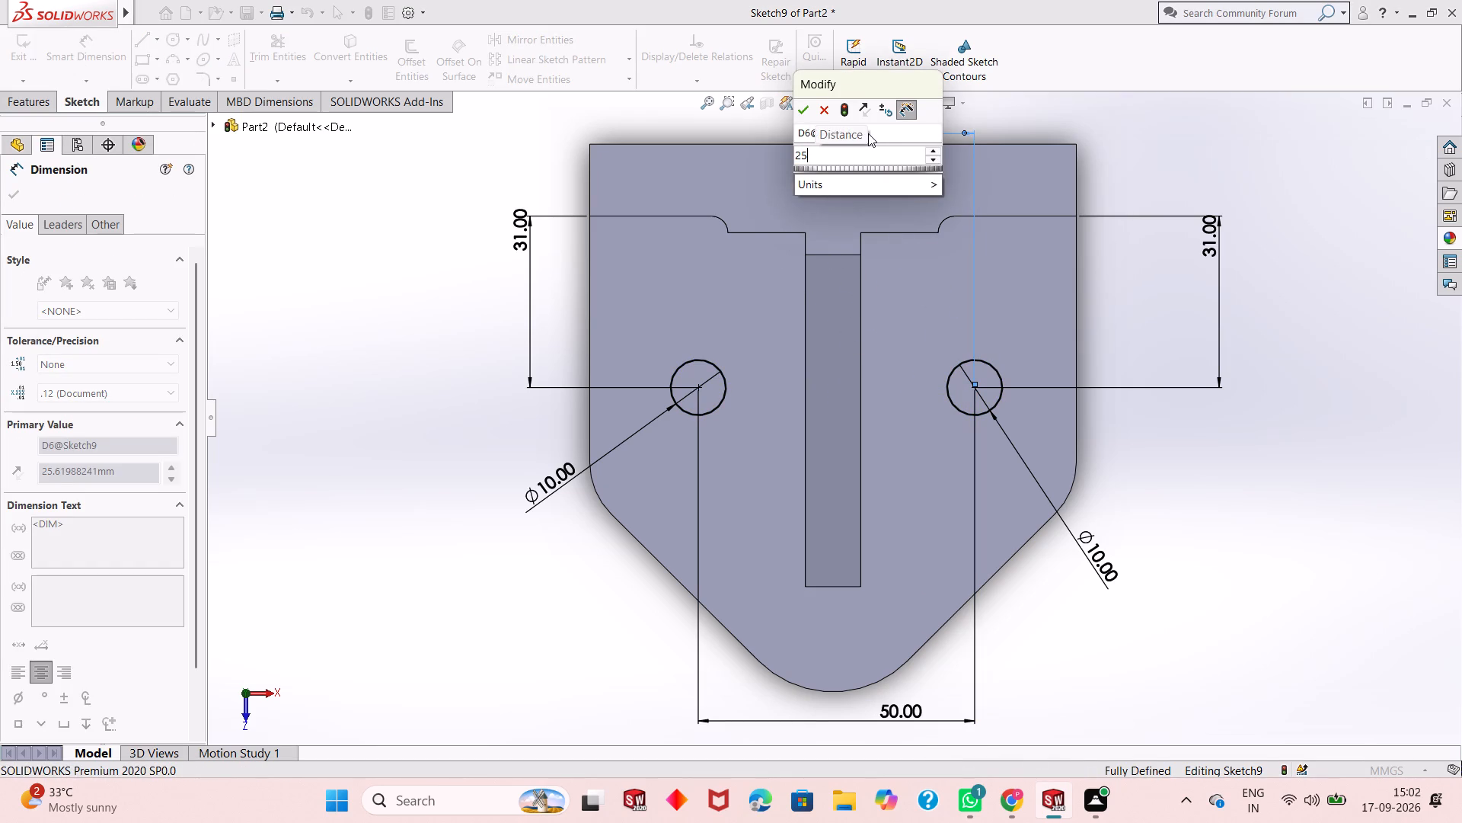
{"action": "key", "text": "Return"}
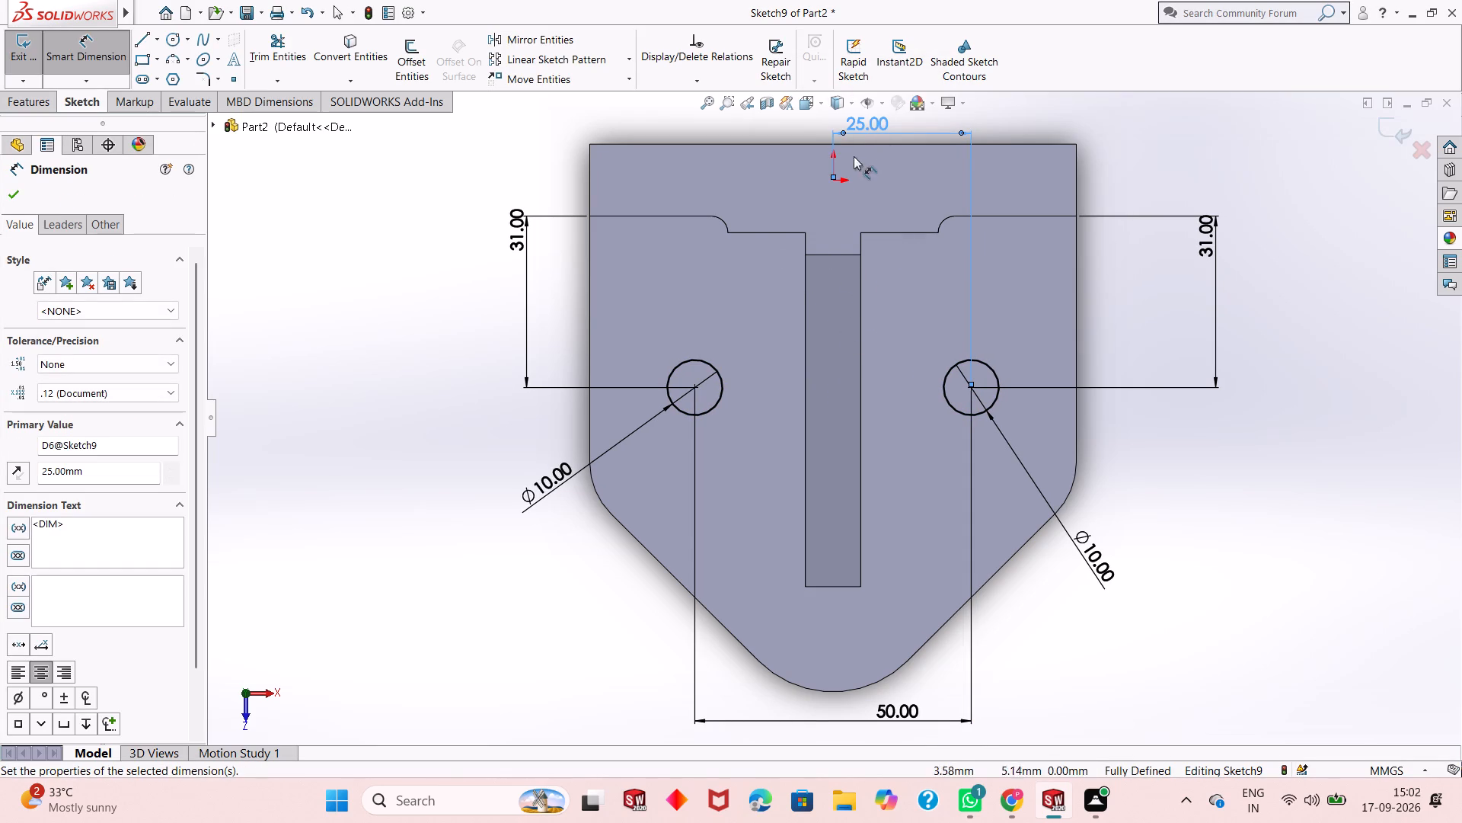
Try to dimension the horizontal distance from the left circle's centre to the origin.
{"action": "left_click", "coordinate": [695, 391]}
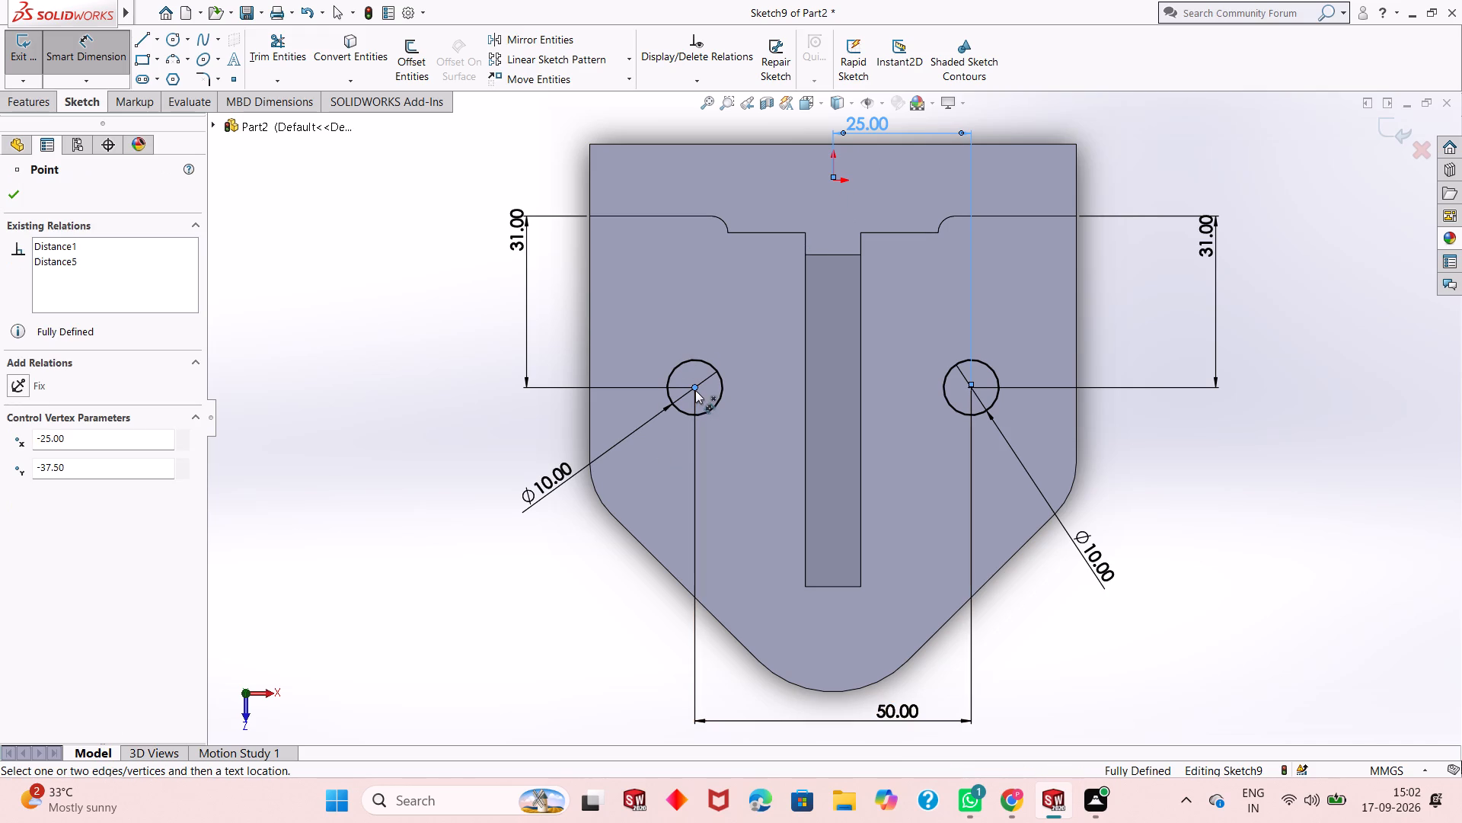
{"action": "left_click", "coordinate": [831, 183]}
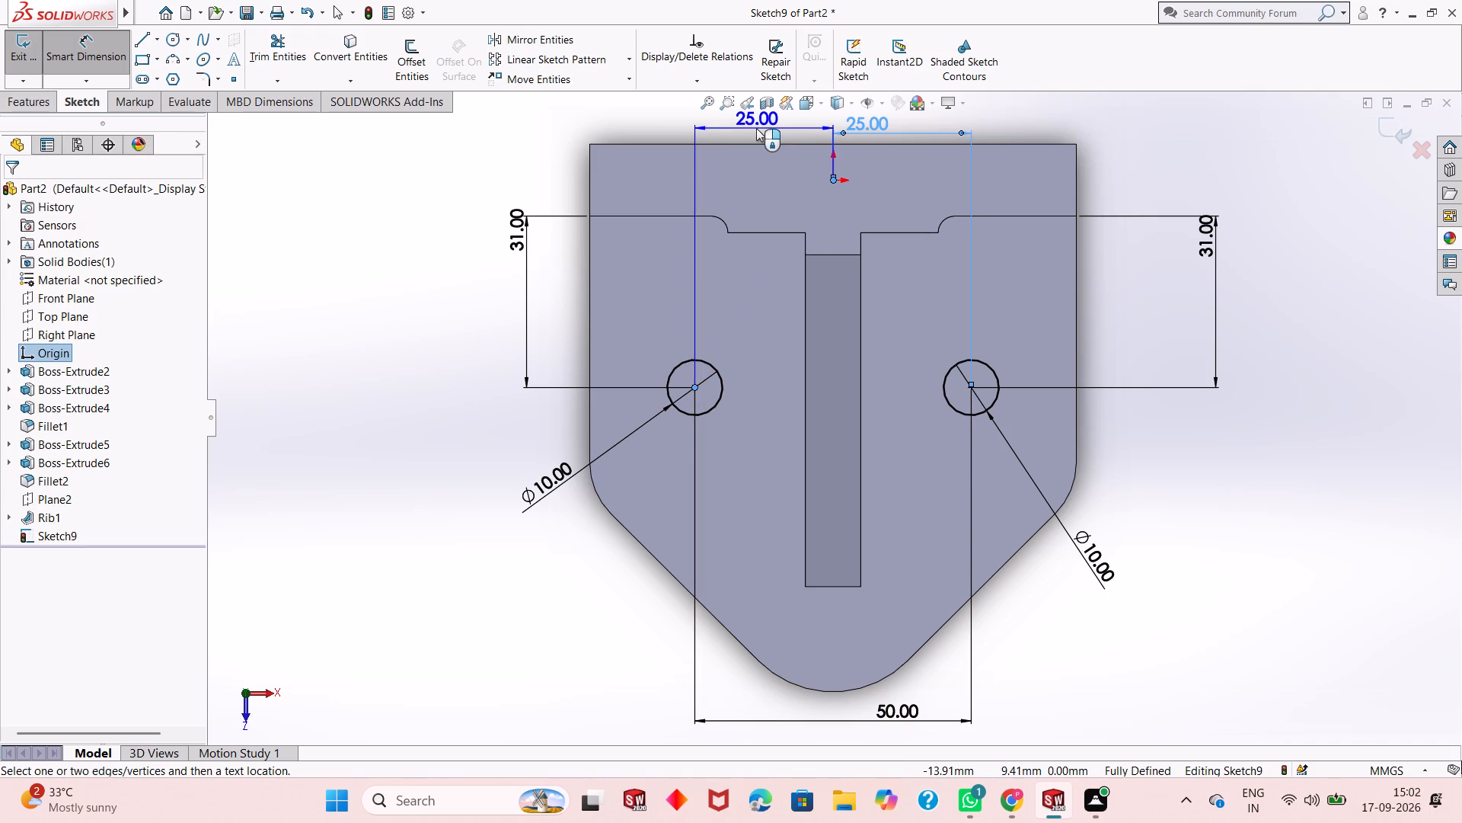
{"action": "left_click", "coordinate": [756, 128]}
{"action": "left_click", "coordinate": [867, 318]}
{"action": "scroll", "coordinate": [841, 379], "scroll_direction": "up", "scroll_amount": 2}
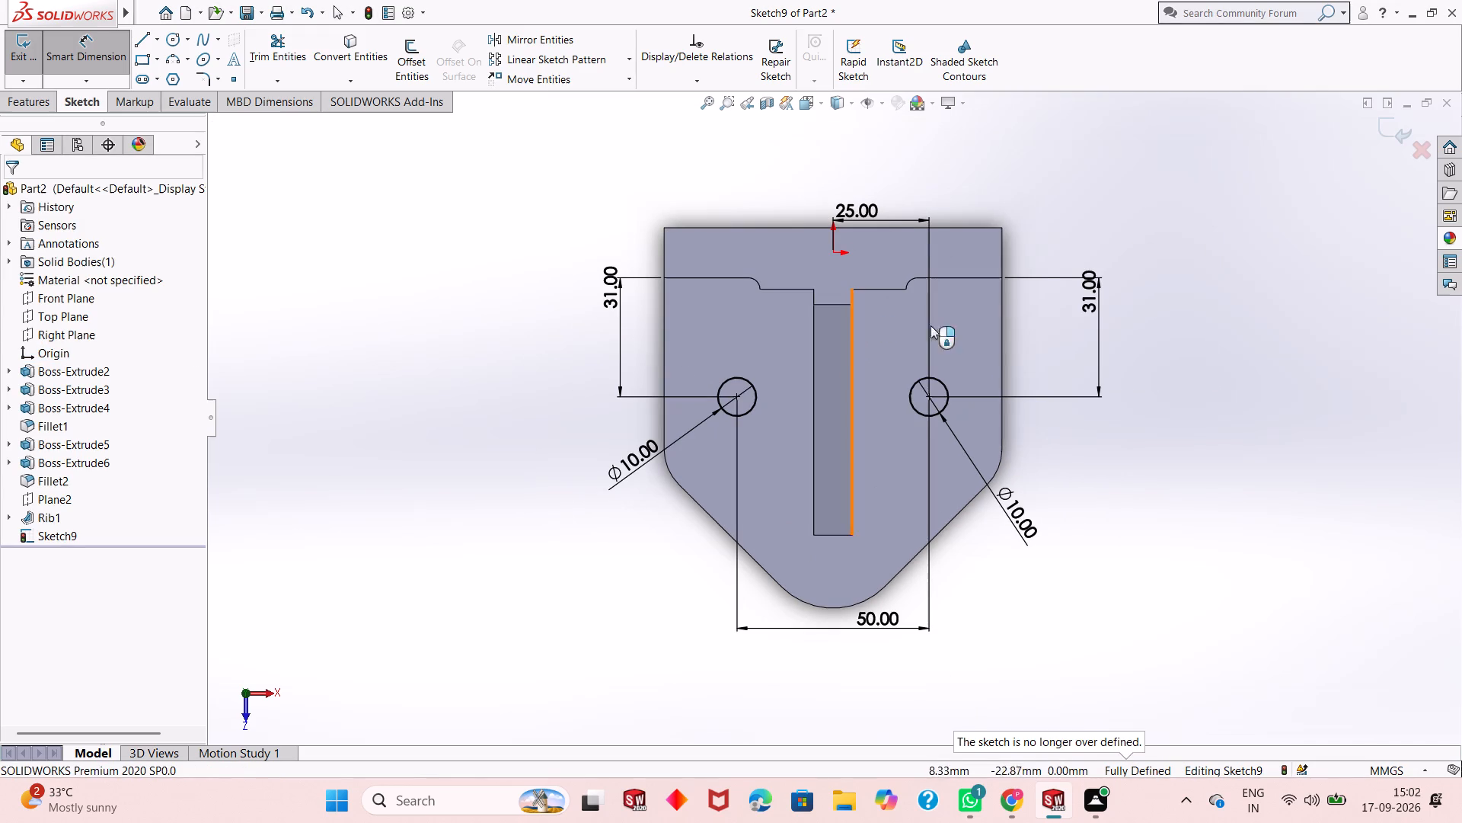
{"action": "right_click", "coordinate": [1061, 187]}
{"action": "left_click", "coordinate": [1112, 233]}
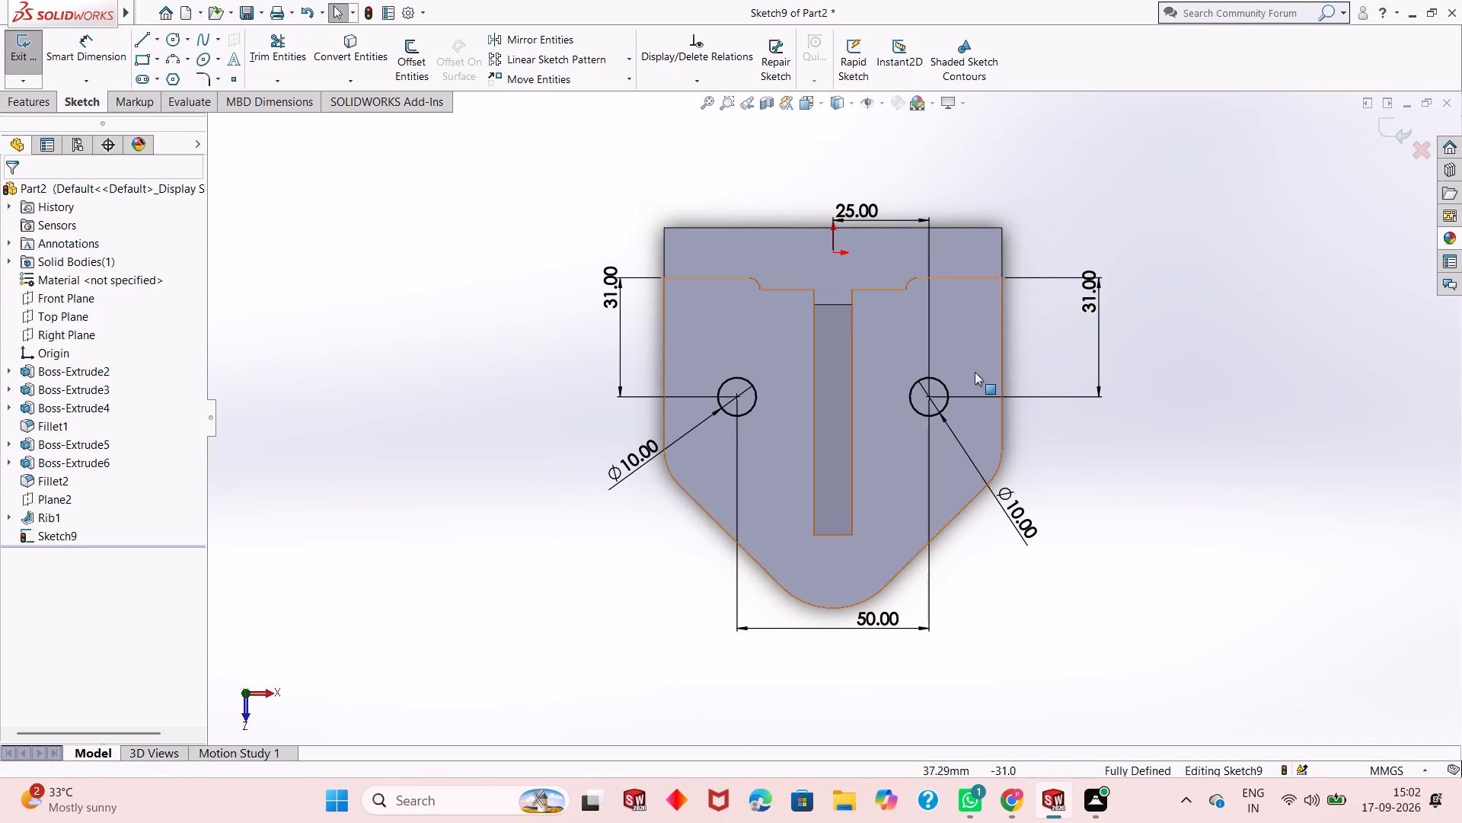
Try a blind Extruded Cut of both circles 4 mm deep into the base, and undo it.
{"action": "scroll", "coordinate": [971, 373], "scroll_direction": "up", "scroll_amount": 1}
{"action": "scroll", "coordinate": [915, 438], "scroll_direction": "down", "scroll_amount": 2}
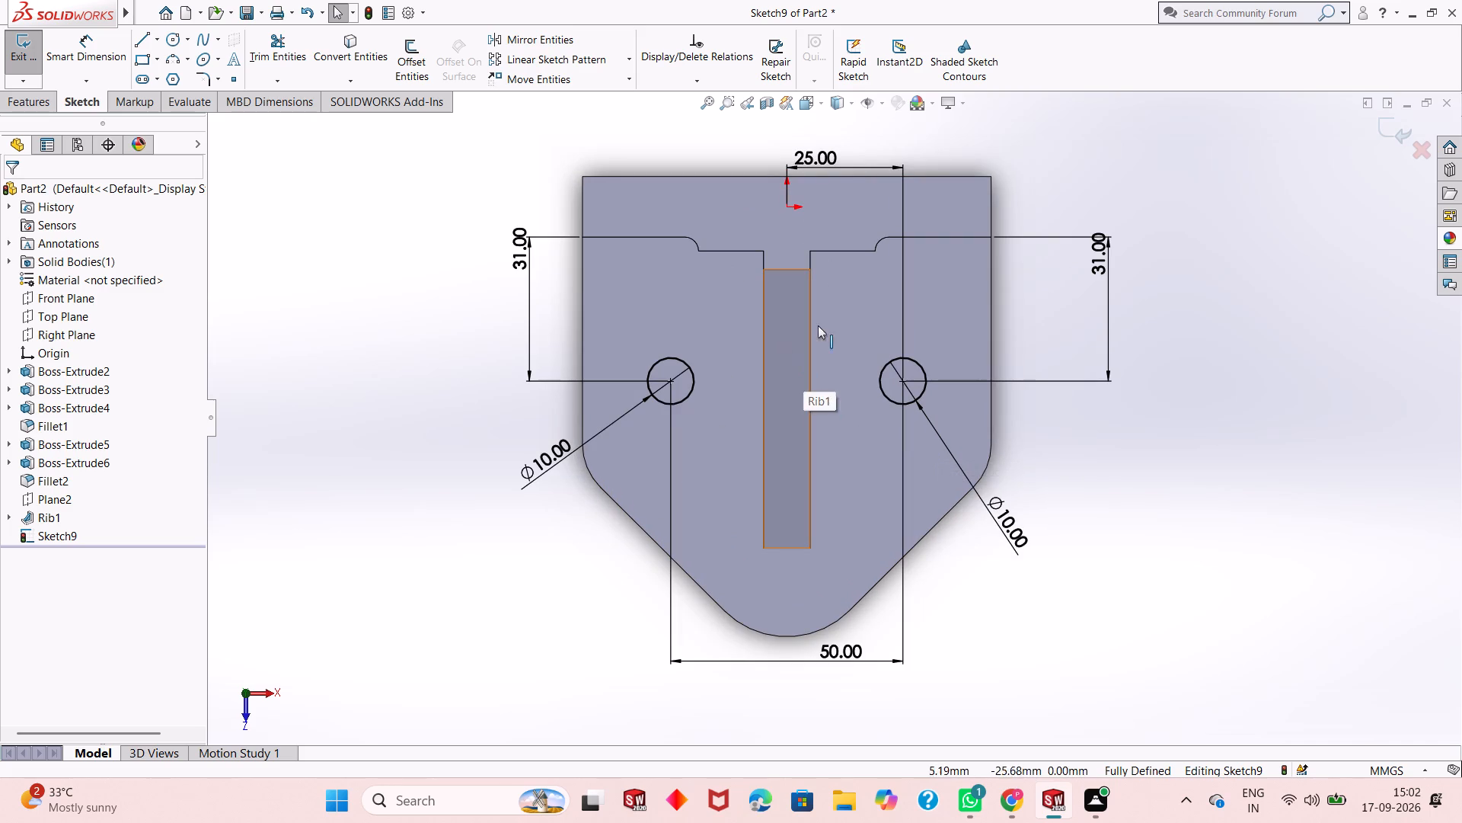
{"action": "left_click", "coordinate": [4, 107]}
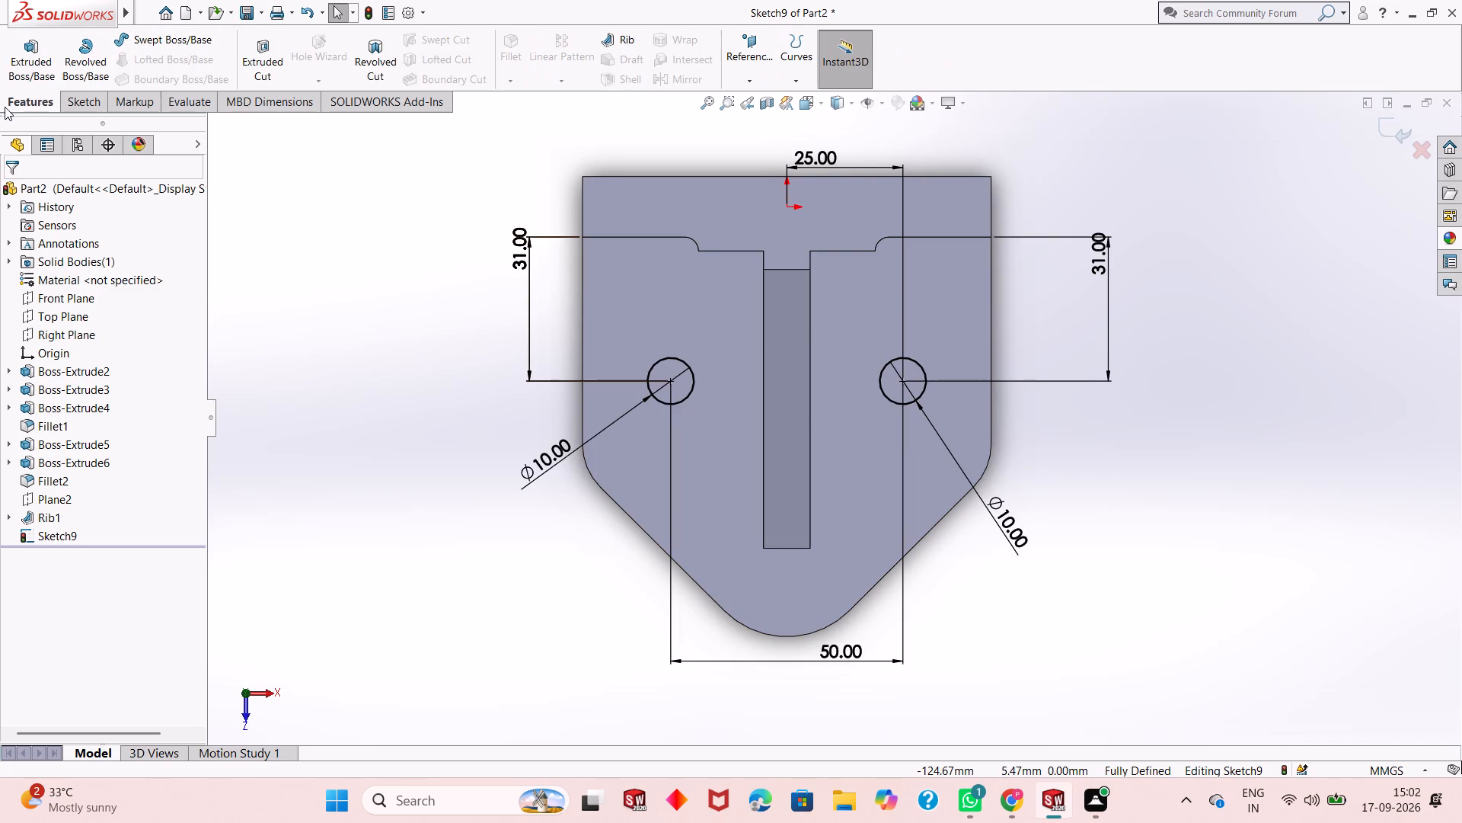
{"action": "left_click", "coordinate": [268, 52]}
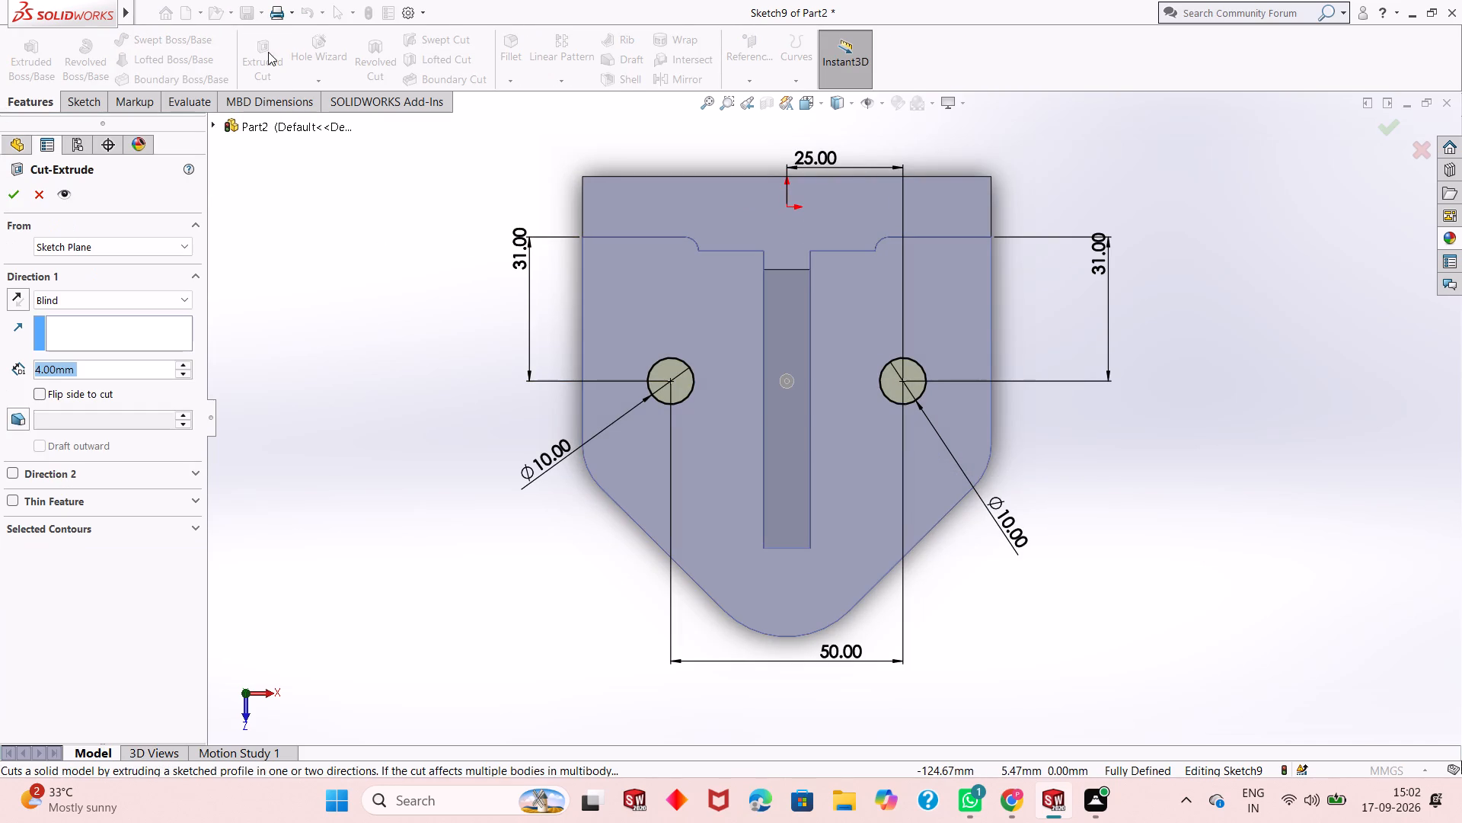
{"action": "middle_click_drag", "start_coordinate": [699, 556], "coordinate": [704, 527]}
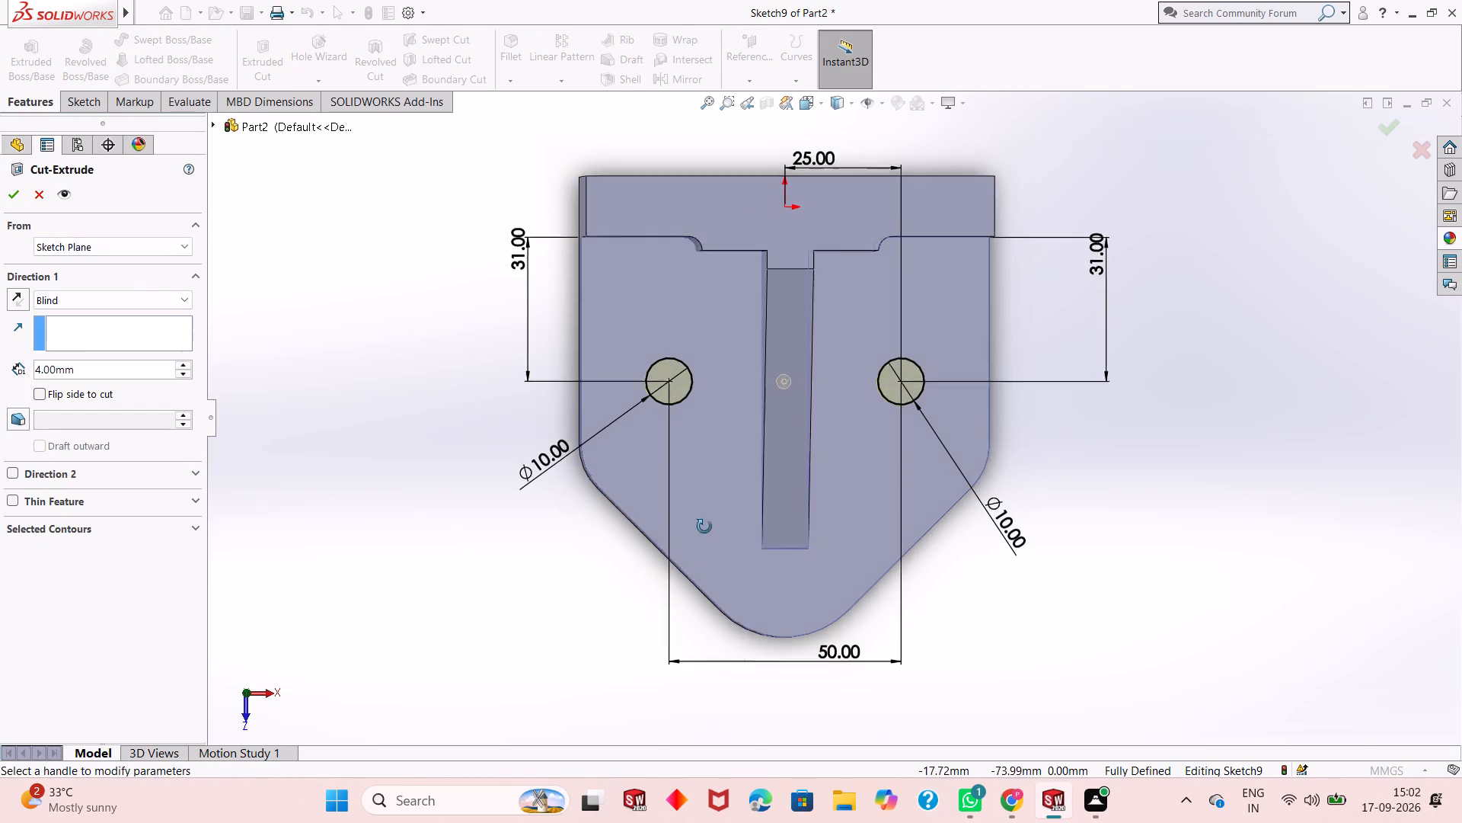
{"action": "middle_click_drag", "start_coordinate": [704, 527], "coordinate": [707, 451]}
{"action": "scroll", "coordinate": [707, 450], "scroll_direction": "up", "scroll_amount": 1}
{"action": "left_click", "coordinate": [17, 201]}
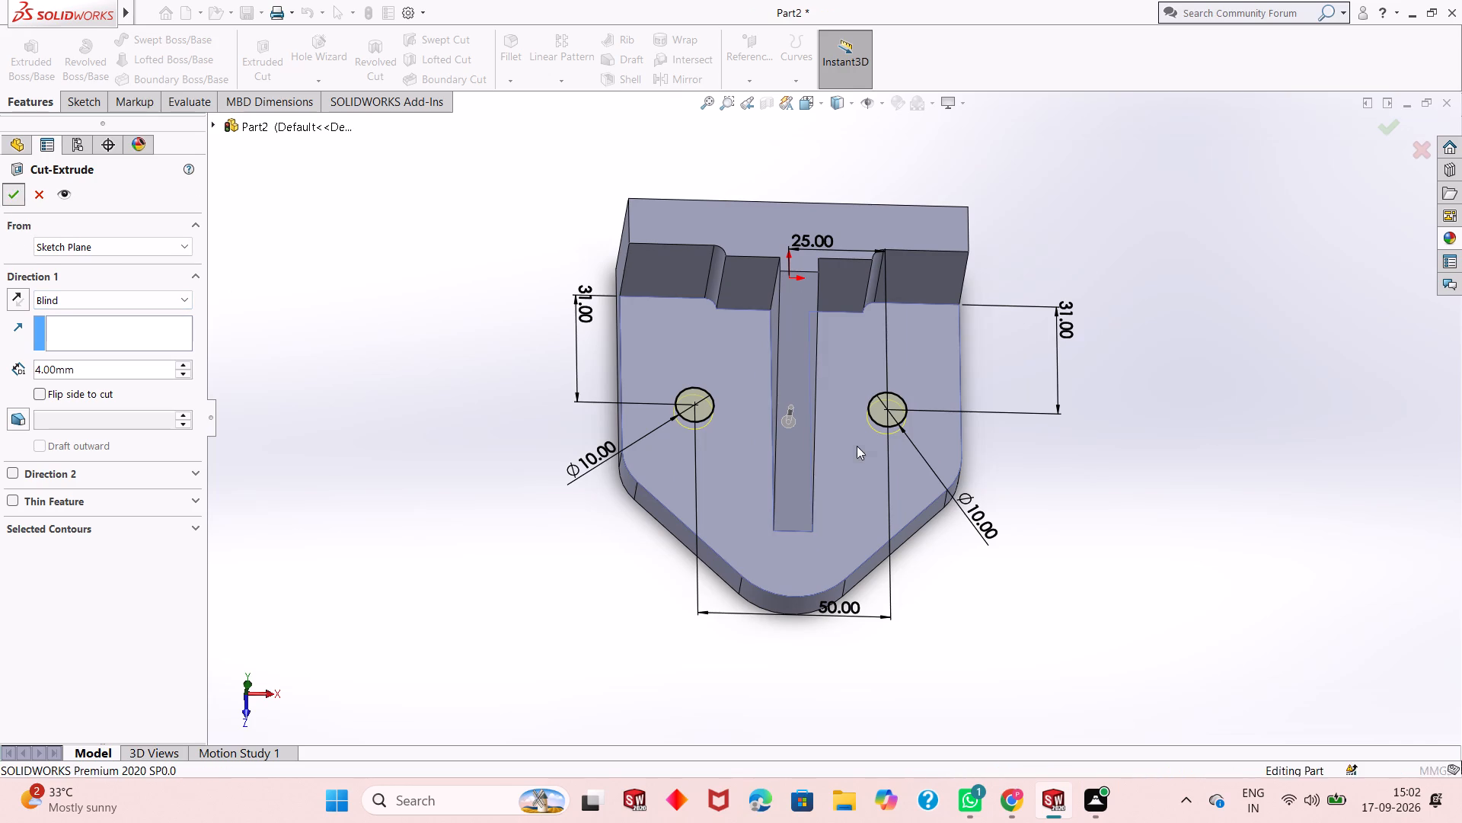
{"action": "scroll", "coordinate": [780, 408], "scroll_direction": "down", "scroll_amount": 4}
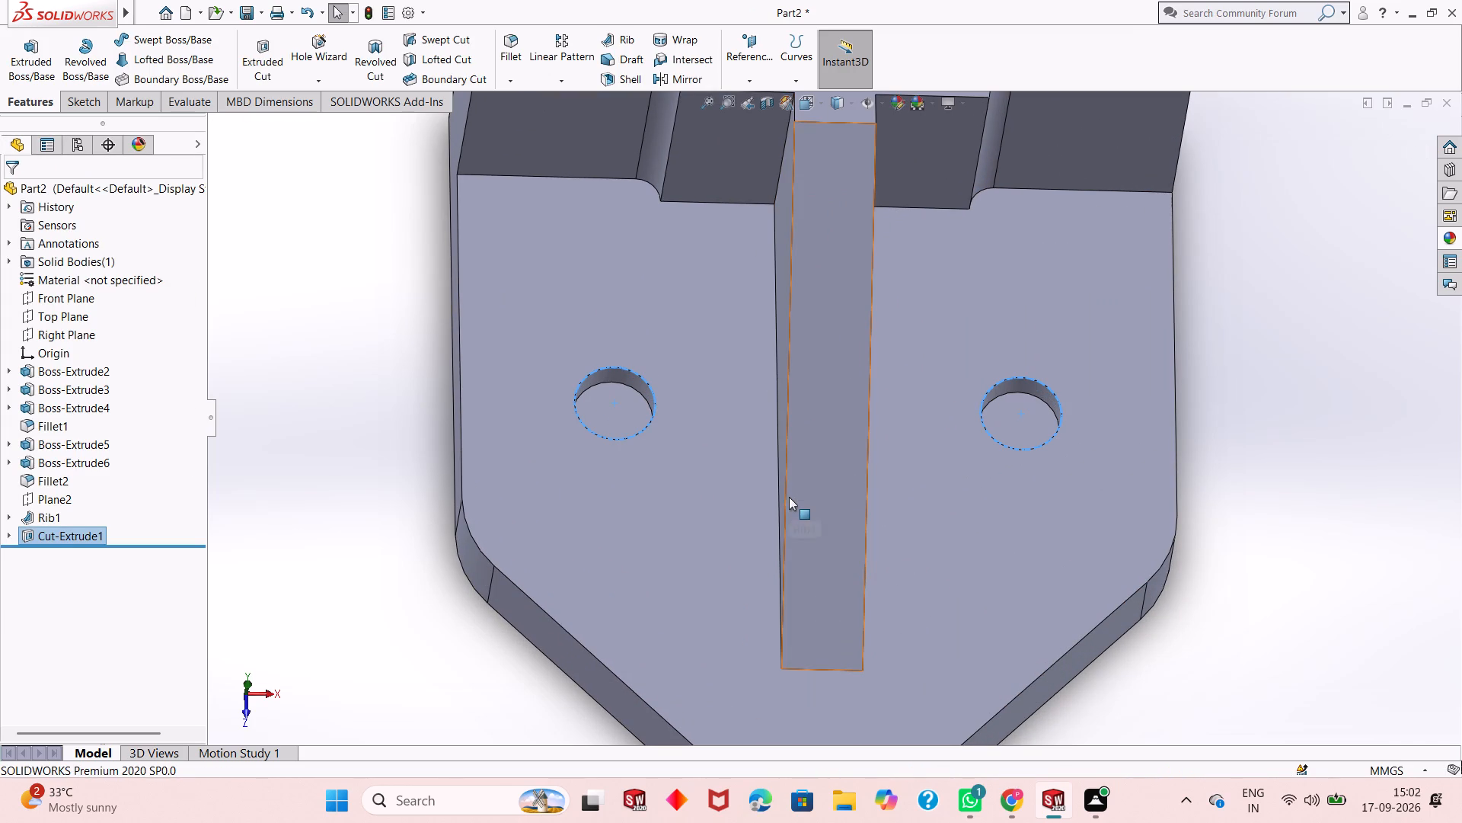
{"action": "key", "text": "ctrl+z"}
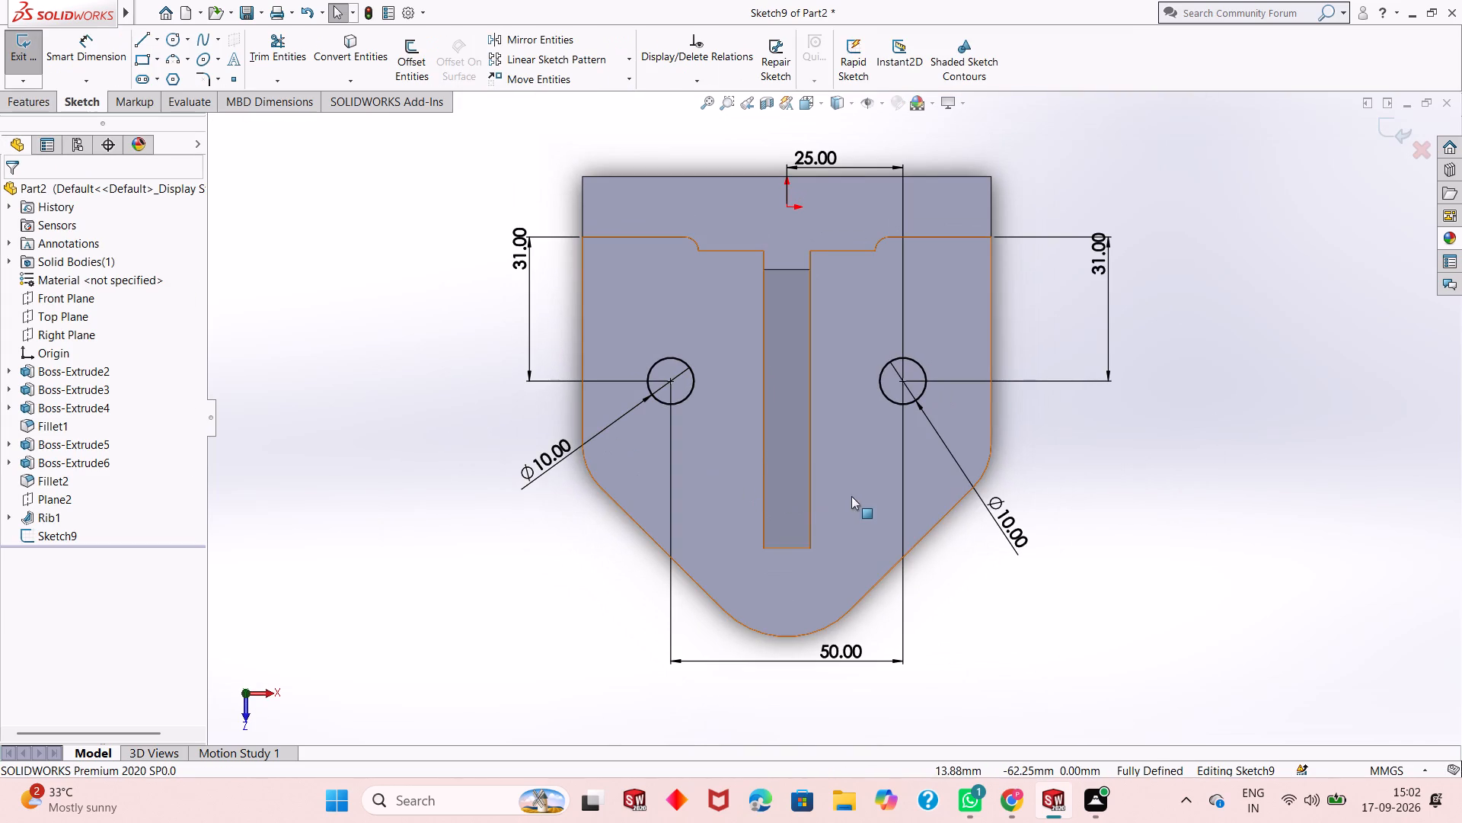
Cut both circles into the base with a blind Extruded Cut 10 mm deep.
{"action": "left_click", "coordinate": [30, 100]}
{"action": "left_click", "coordinate": [258, 56]}
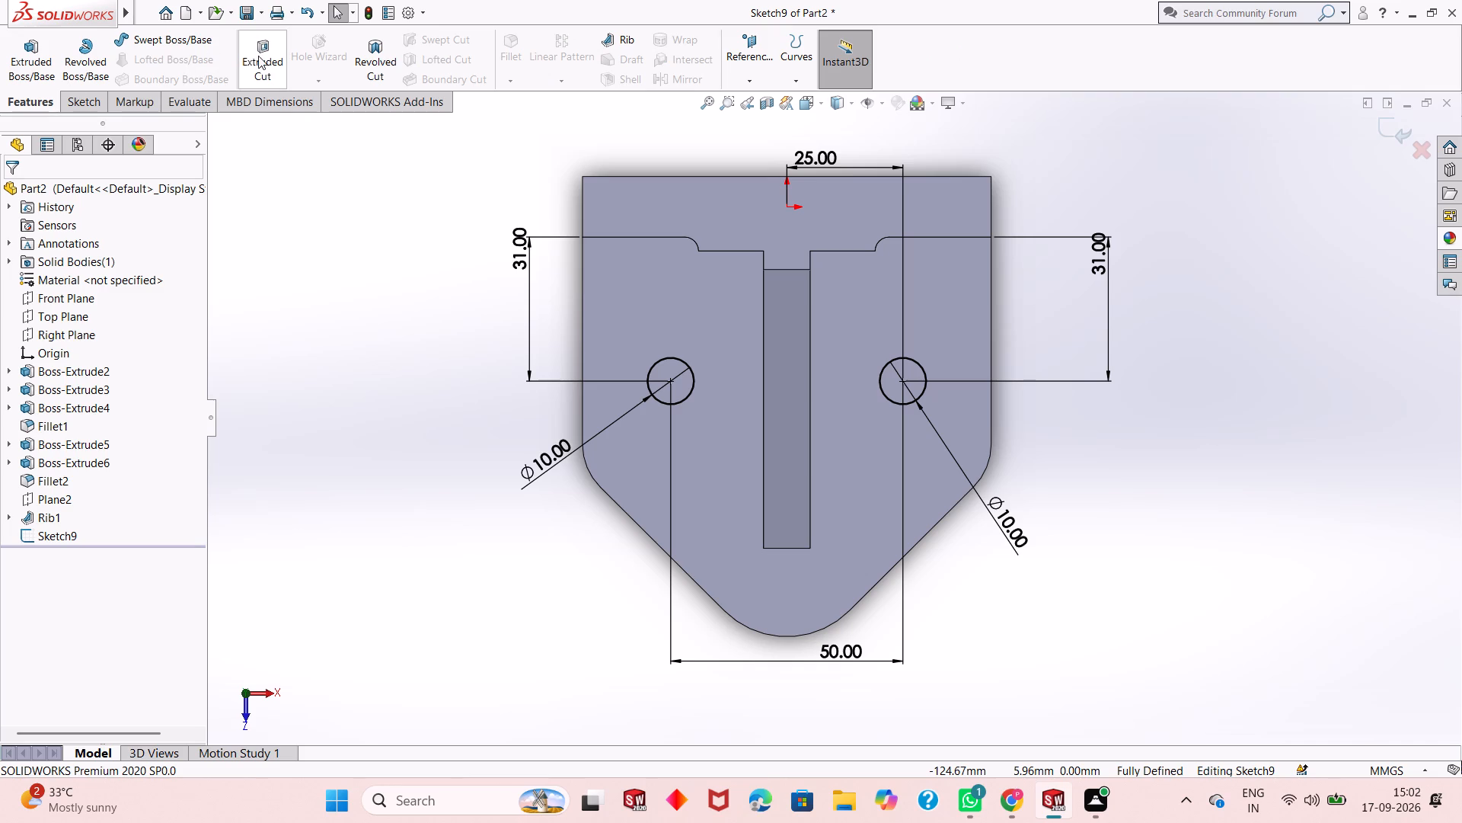
{"action": "middle_click_drag", "start_coordinate": [754, 479], "coordinate": [848, 260]}
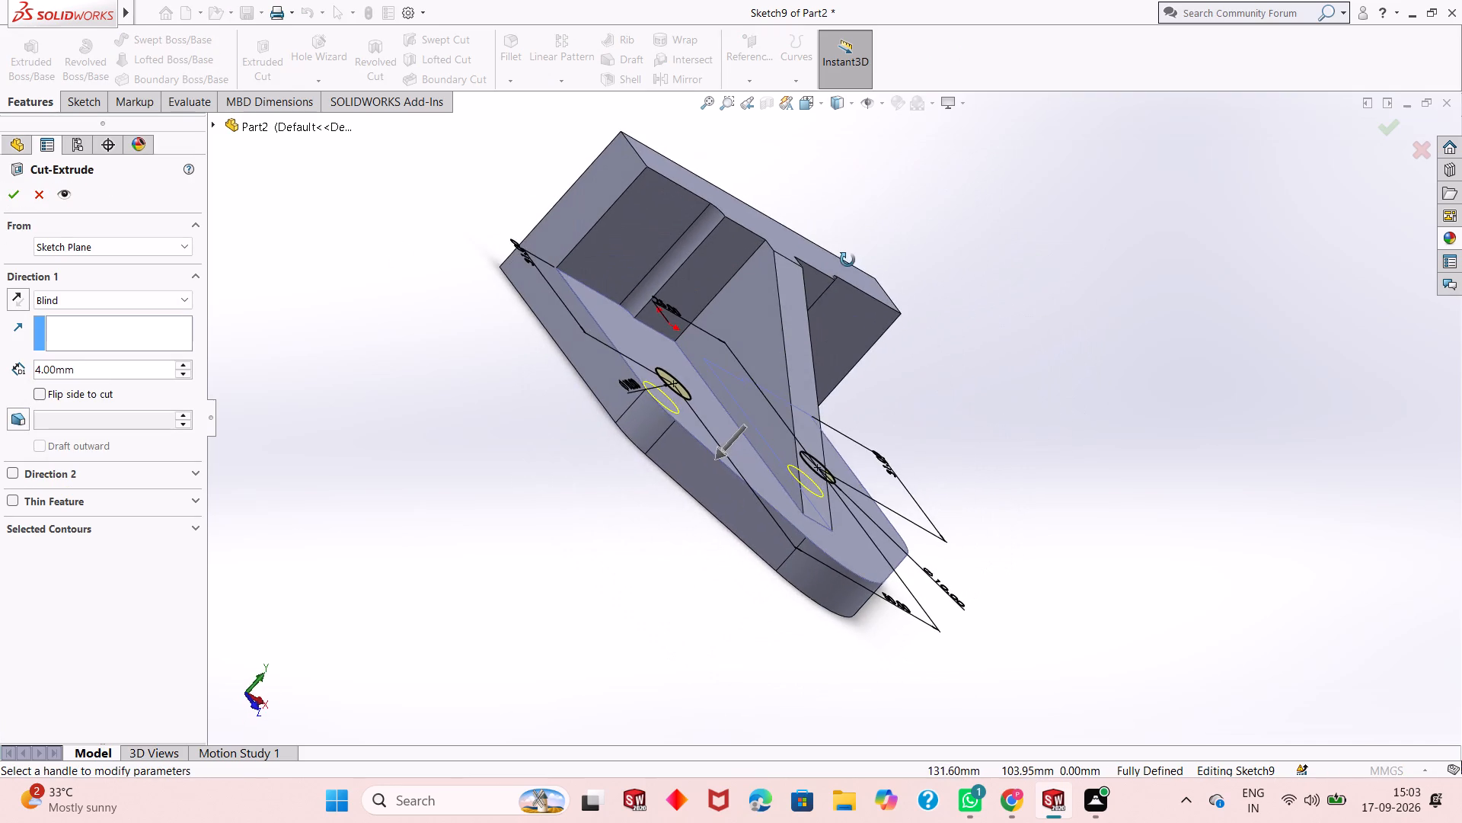
{"action": "middle_click_drag", "start_coordinate": [848, 260], "coordinate": [687, 255]}
{"action": "middle_click_drag", "start_coordinate": [749, 499], "coordinate": [929, 351]}
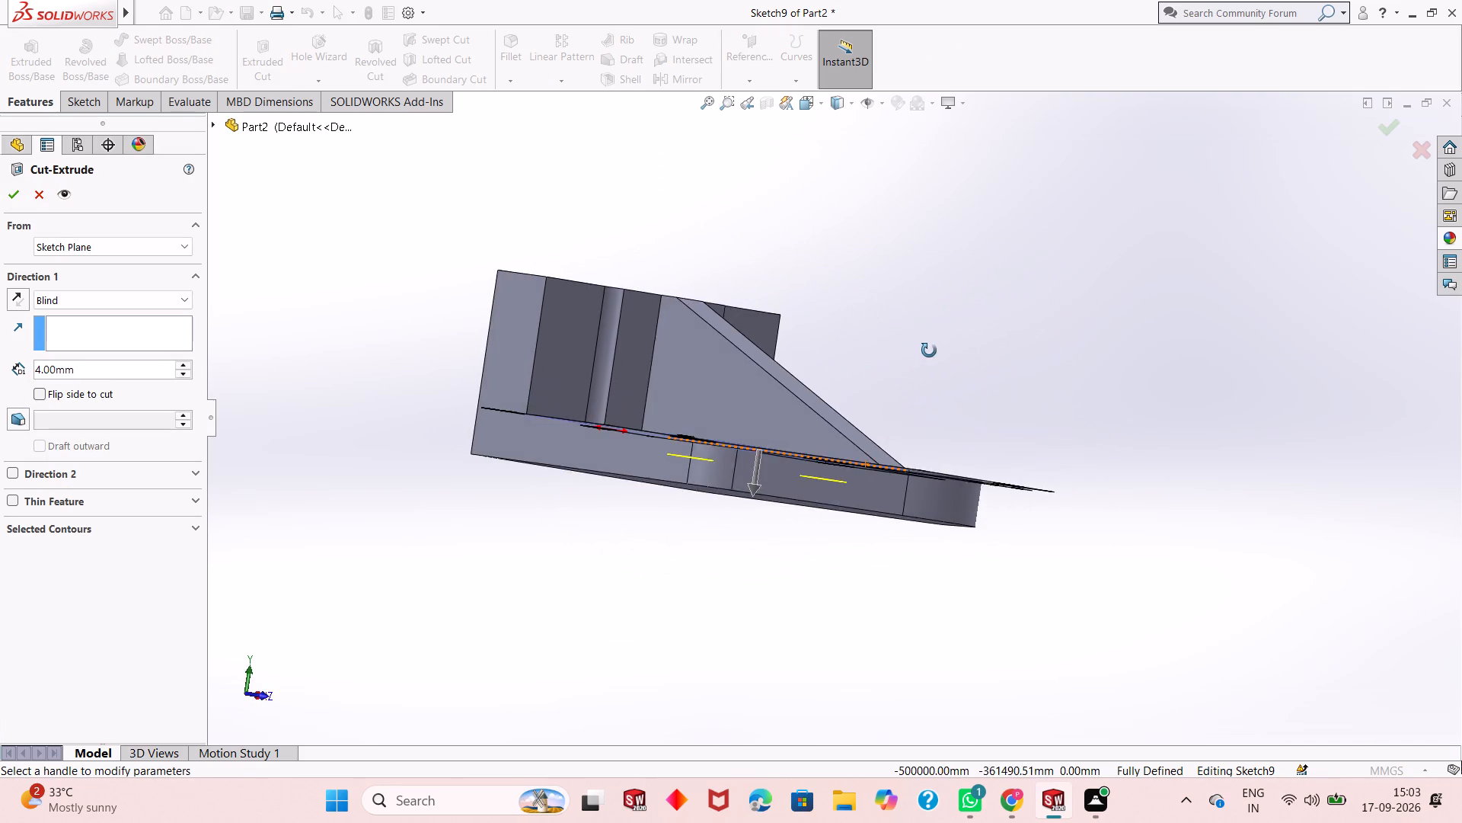
{"action": "middle_click_drag", "start_coordinate": [929, 351], "coordinate": [877, 498]}
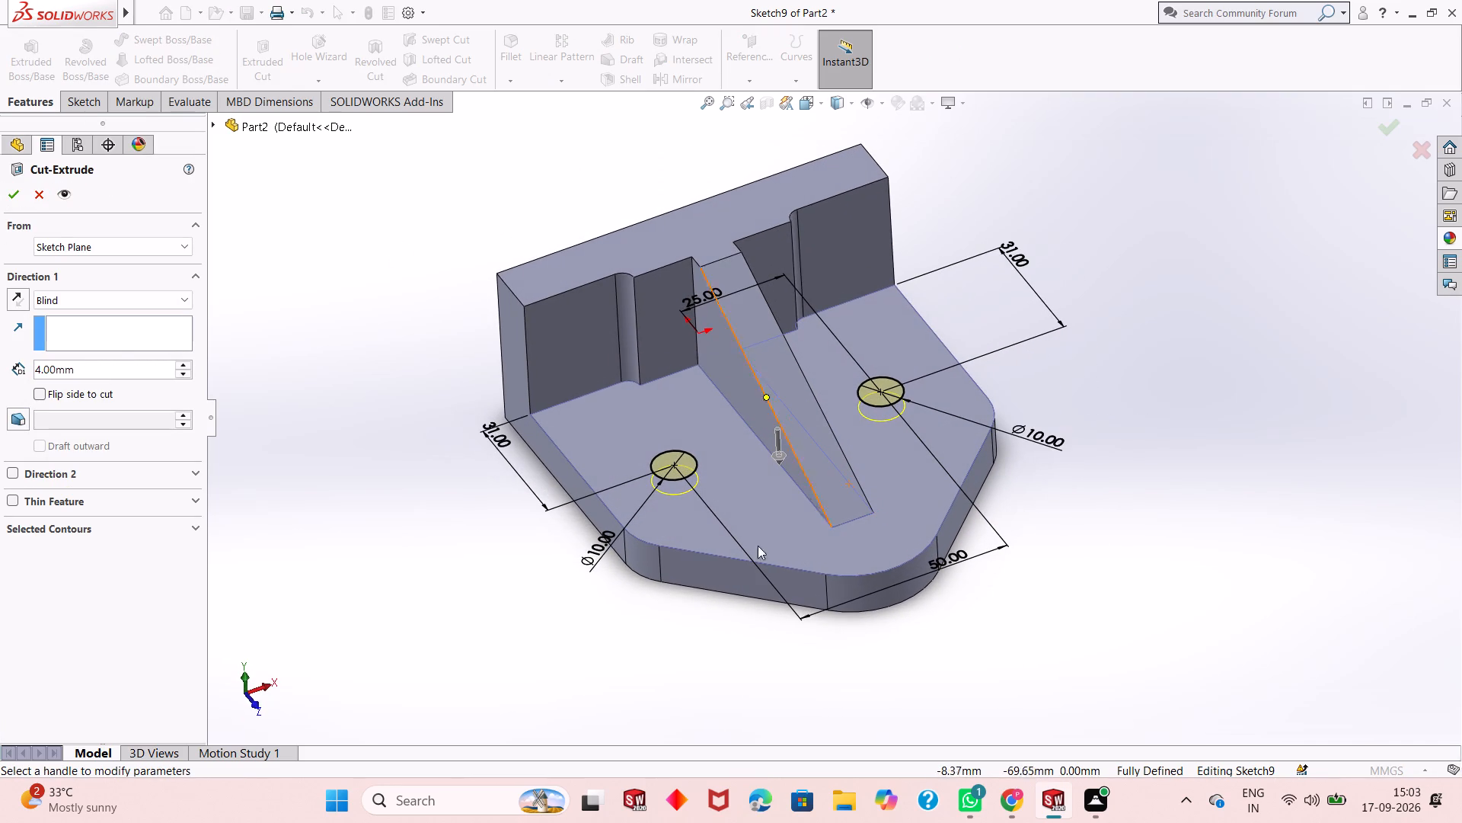
{"action": "double_click", "coordinate": [112, 368]}
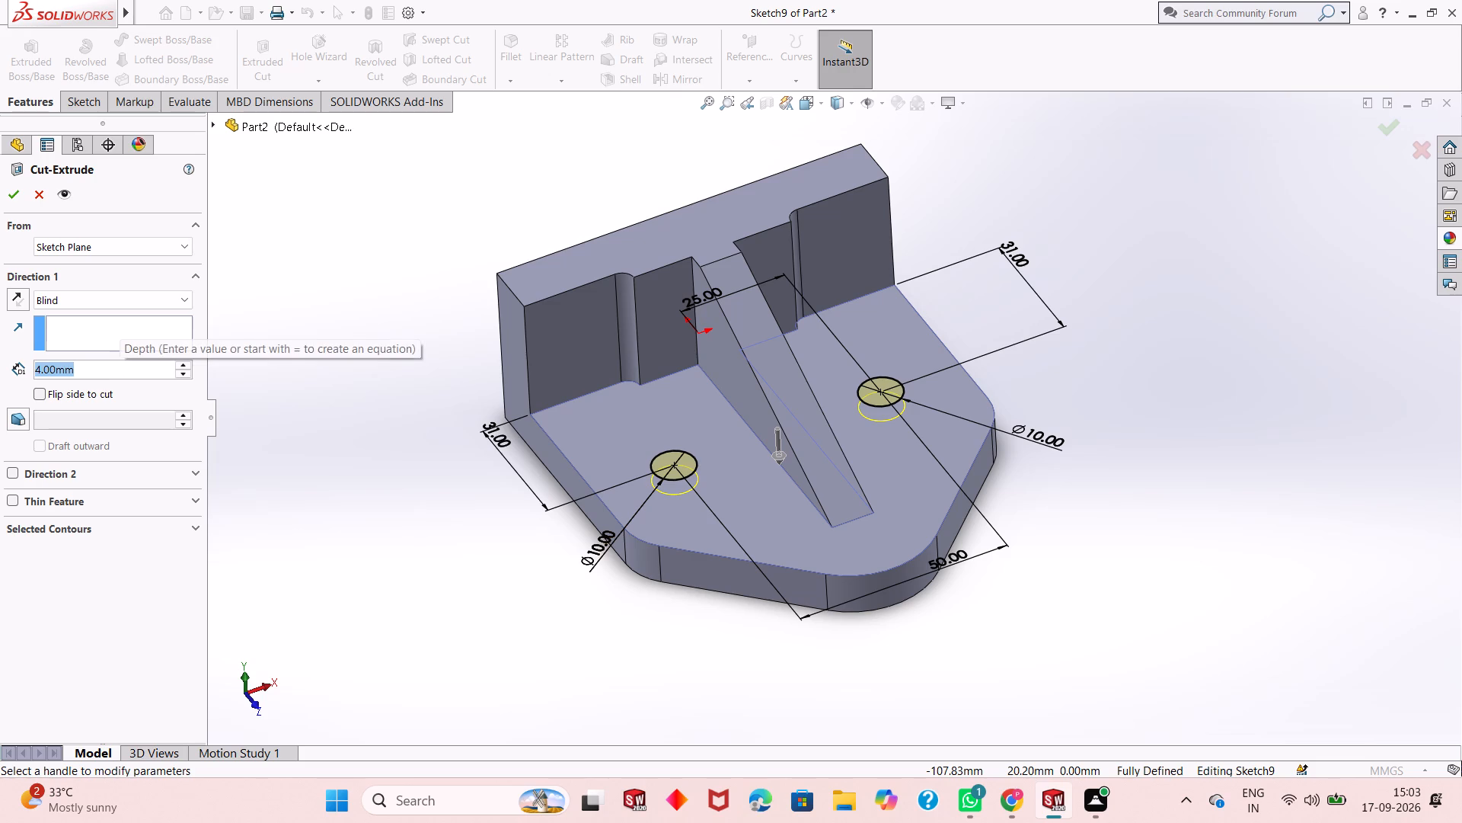
{"action": "type", "text": "10"}
{"action": "key", "text": "Return"}
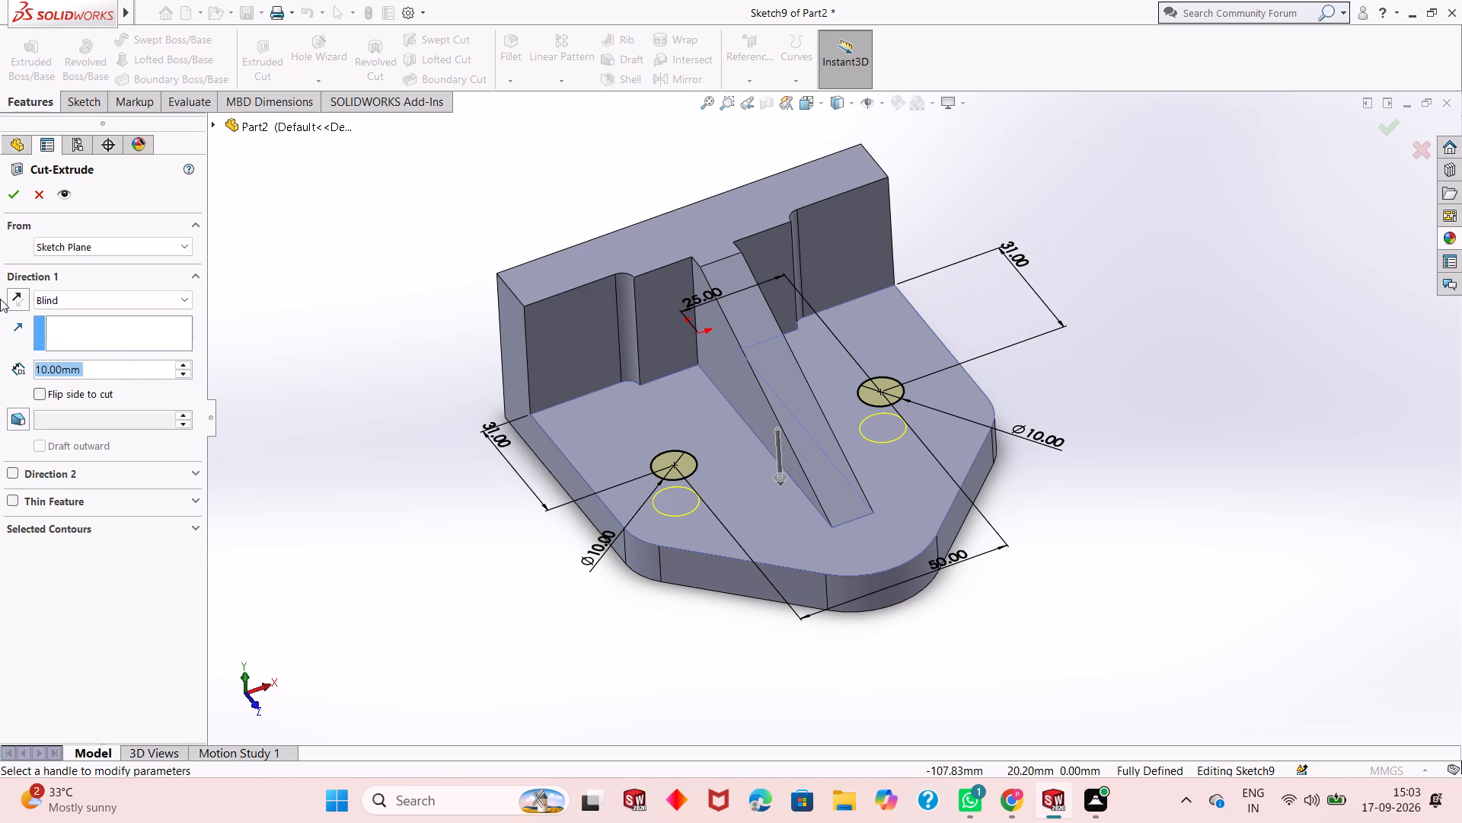
{"action": "left_click", "coordinate": [12, 195]}
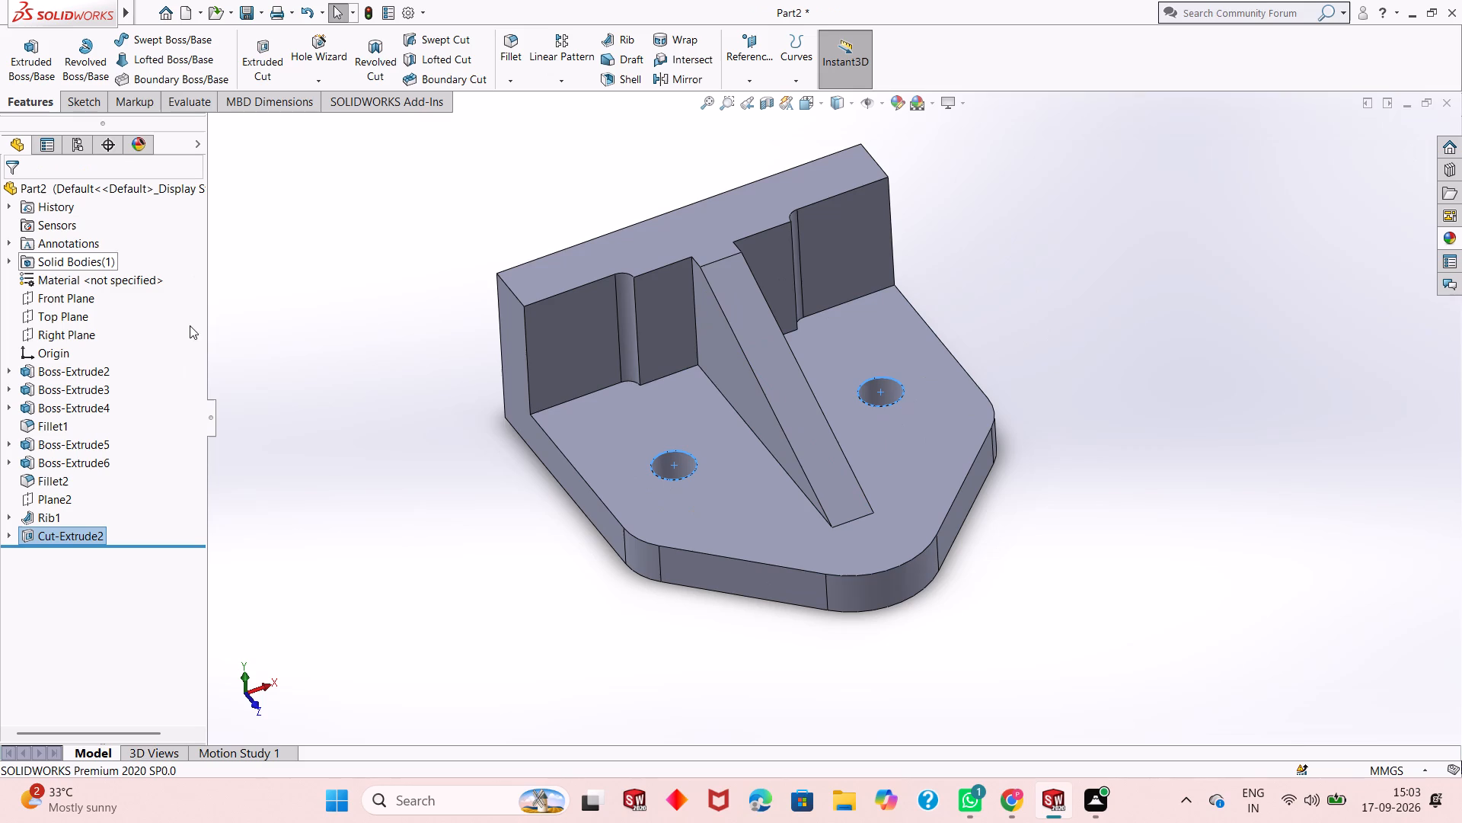
Examine the two base holes, the rib and the upright's stepped pads from several angles.
{"action": "scroll", "coordinate": [560, 331], "scroll_direction": "down", "scroll_amount": 2}
{"action": "scroll", "coordinate": [591, 398], "scroll_direction": "up", "scroll_amount": 3}
{"action": "scroll", "coordinate": [906, 517], "scroll_direction": "down", "scroll_amount": 3}
{"action": "middle_click_drag", "start_coordinate": [765, 412], "coordinate": [763, 532]}
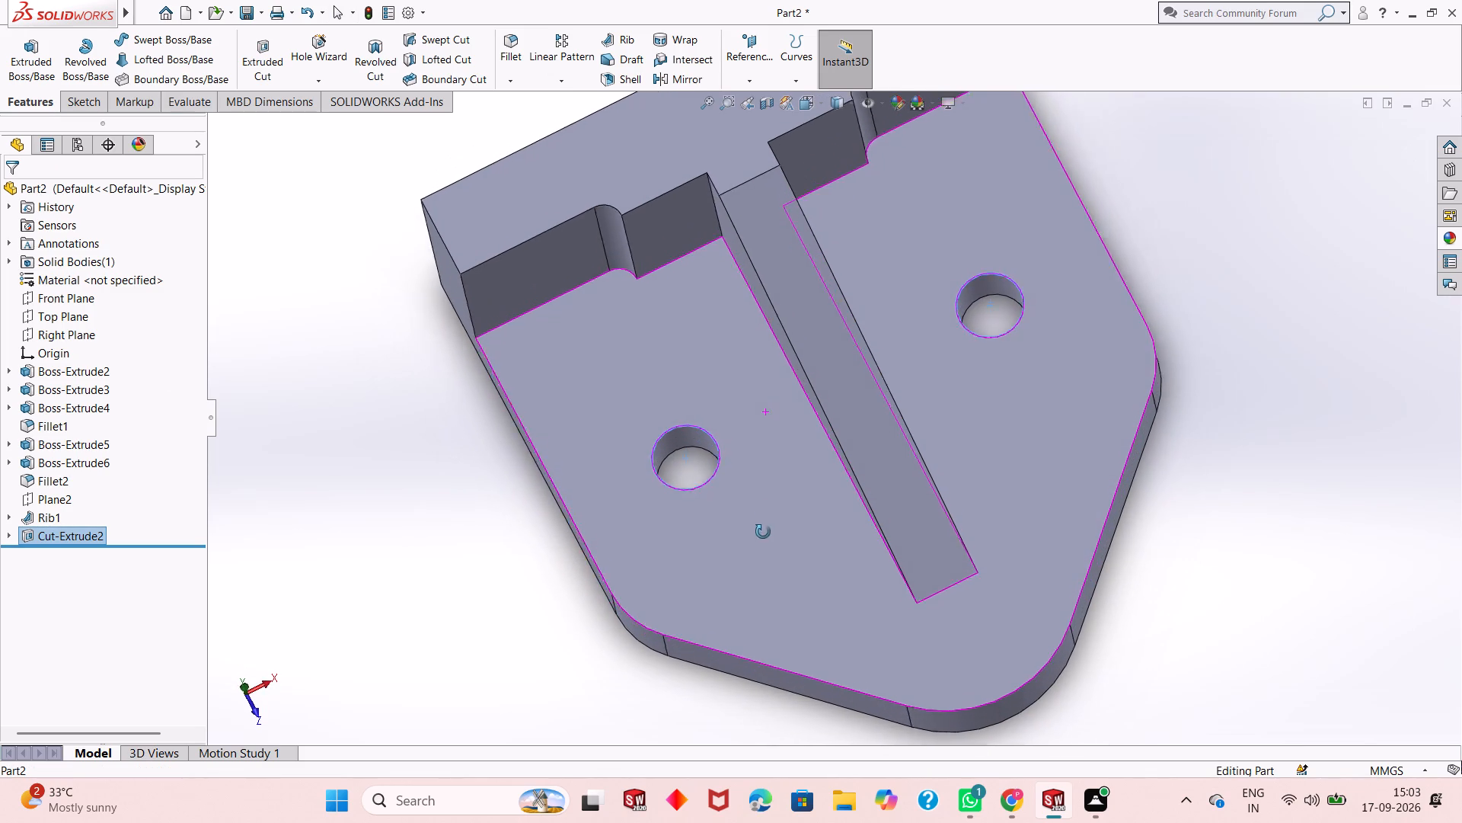
{"action": "middle_click_drag", "start_coordinate": [763, 532], "coordinate": [768, 498]}
{"action": "left_click", "coordinate": [407, 493]}
{"action": "middle_click_drag", "start_coordinate": [746, 403], "coordinate": [755, 379]}
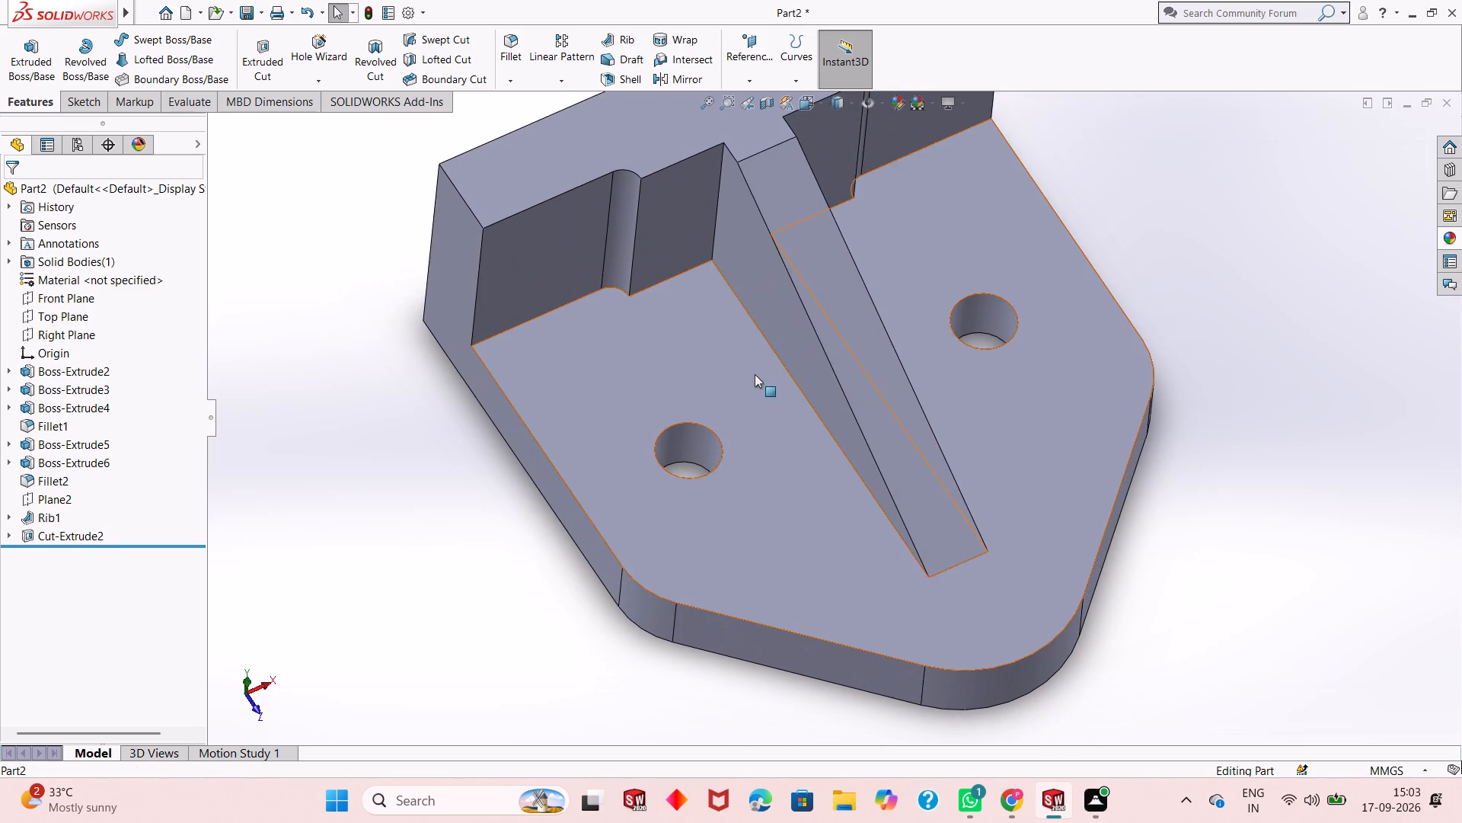
{"action": "middle_click_drag", "start_coordinate": [779, 517], "coordinate": [771, 414]}
{"action": "scroll", "coordinate": [772, 423], "scroll_direction": "up", "scroll_amount": 1}
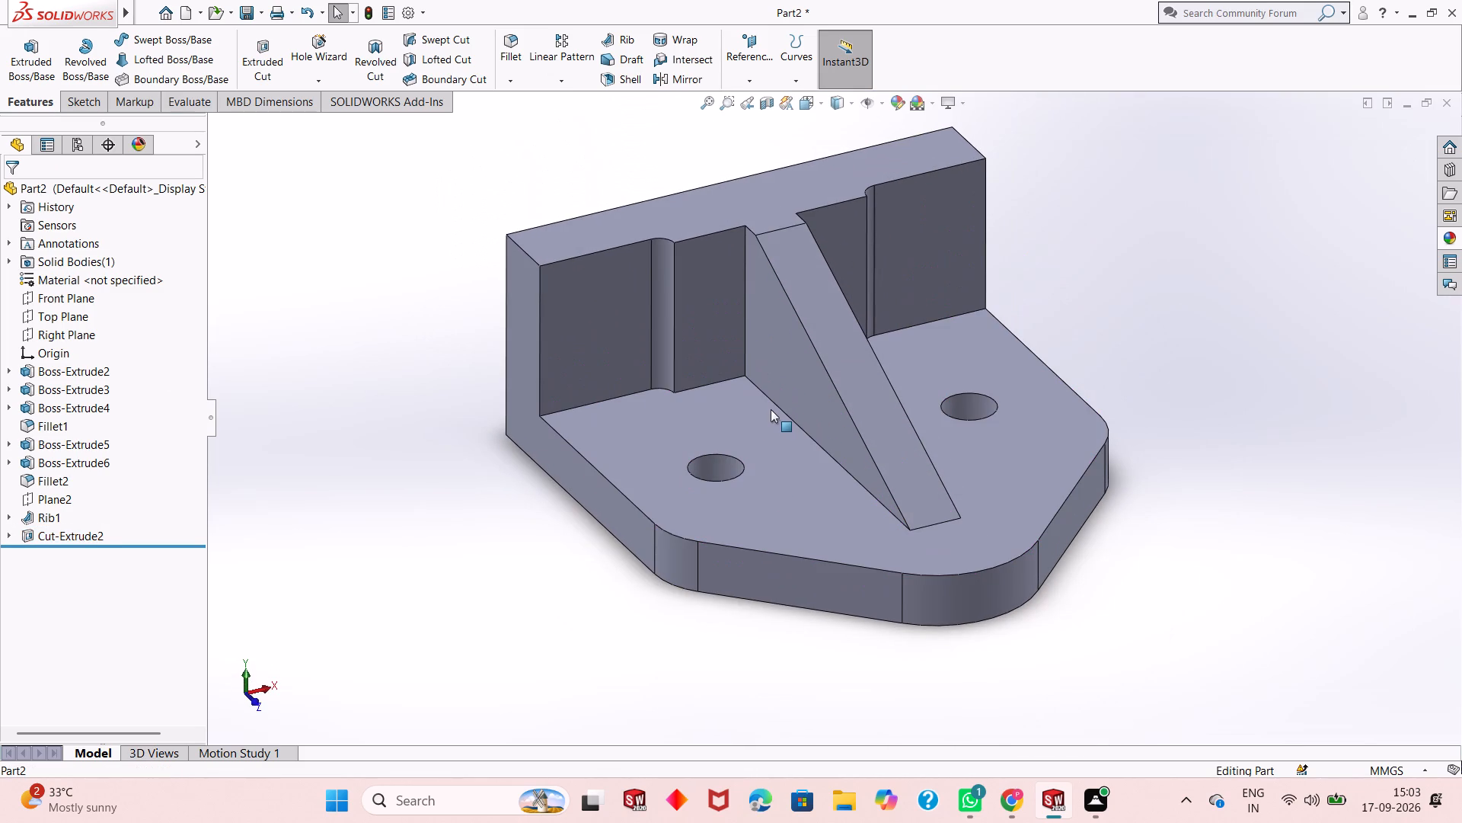
{"action": "middle_click_drag", "start_coordinate": [800, 463], "coordinate": [794, 420]}
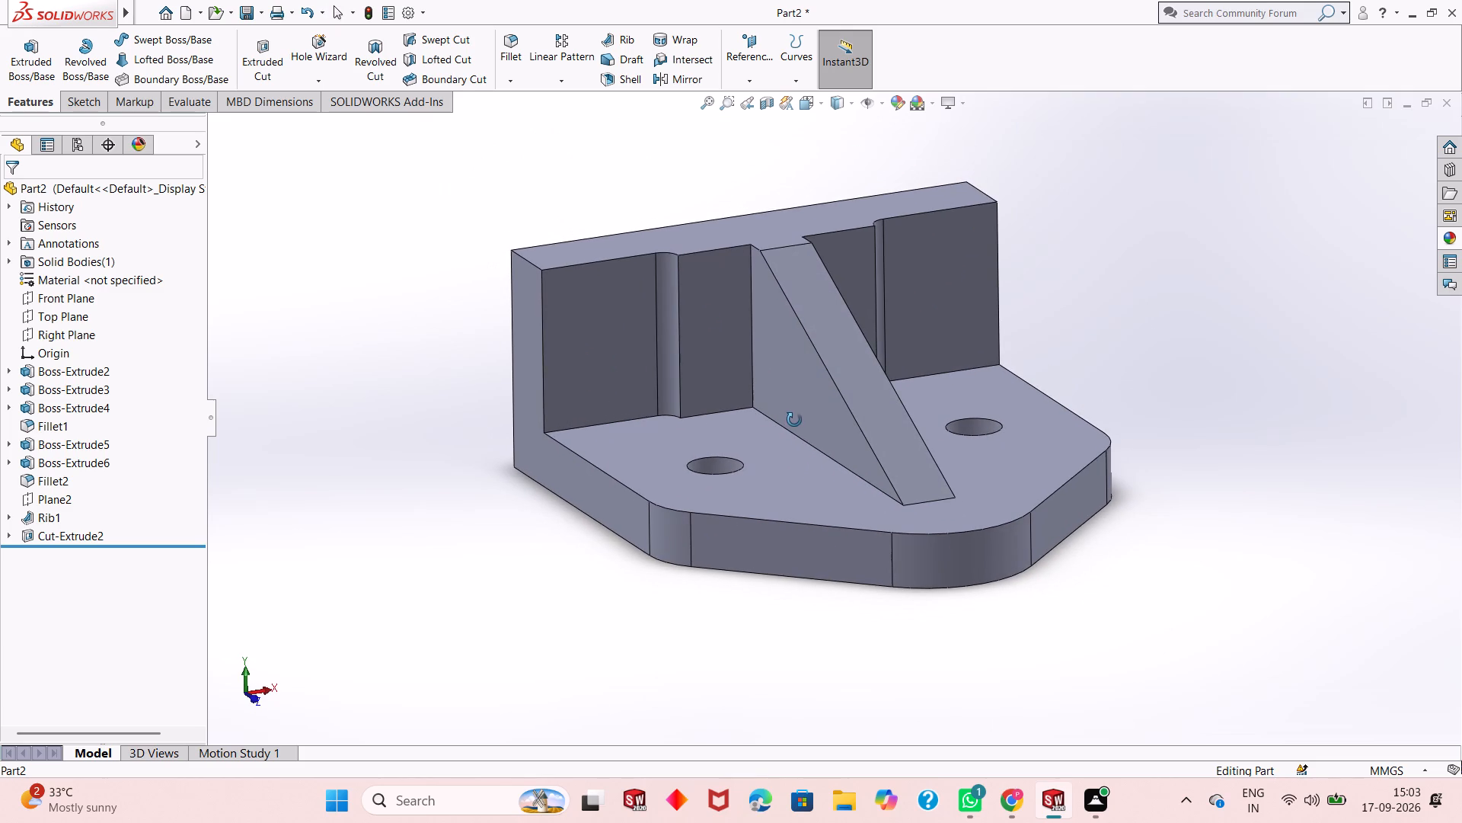
{"action": "middle_click_drag", "start_coordinate": [794, 420], "coordinate": [899, 402]}
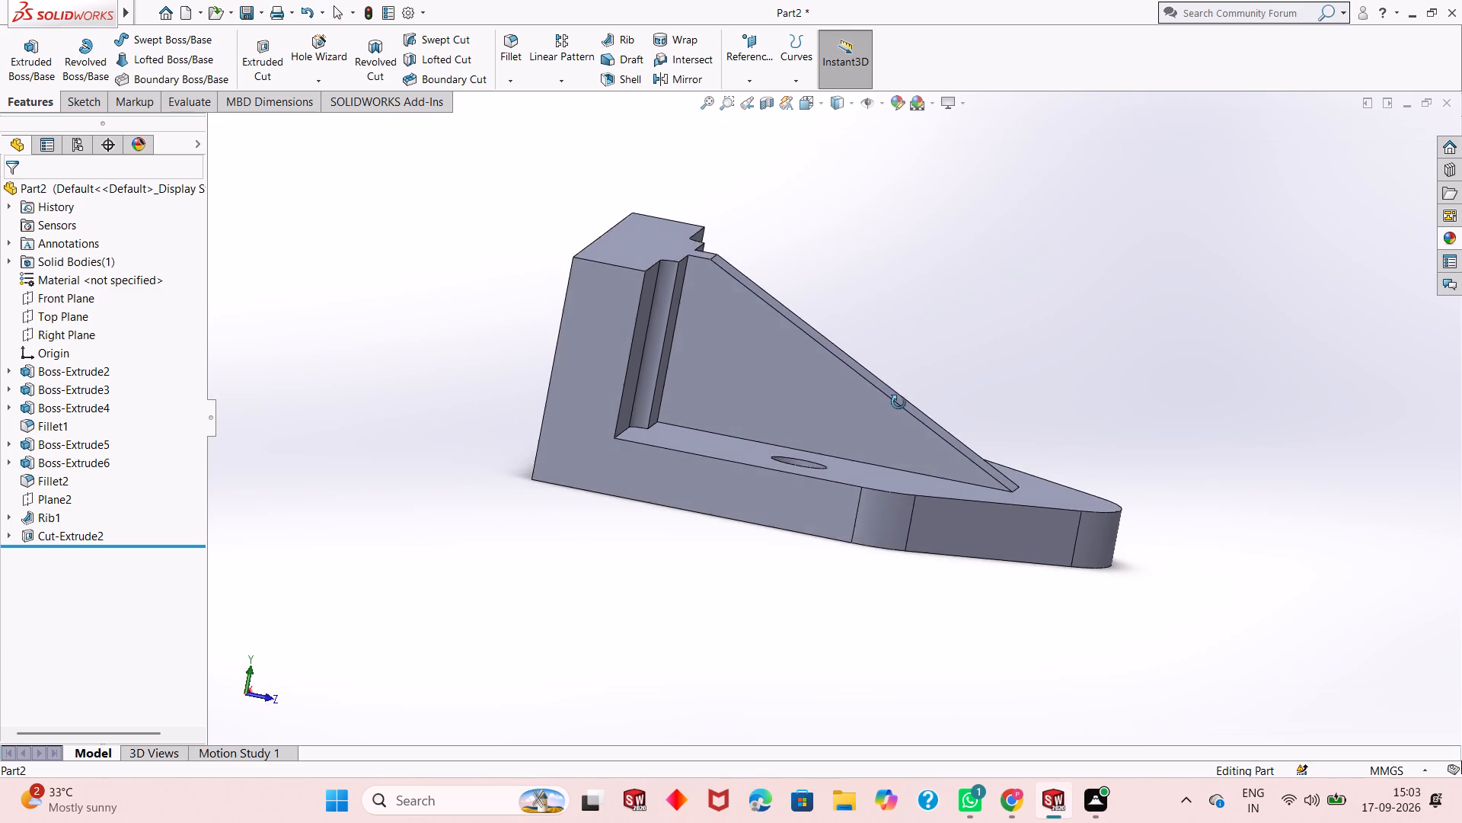
{"action": "middle_click_drag", "start_coordinate": [899, 402], "coordinate": [805, 551]}
{"action": "left_click", "coordinate": [720, 175]}
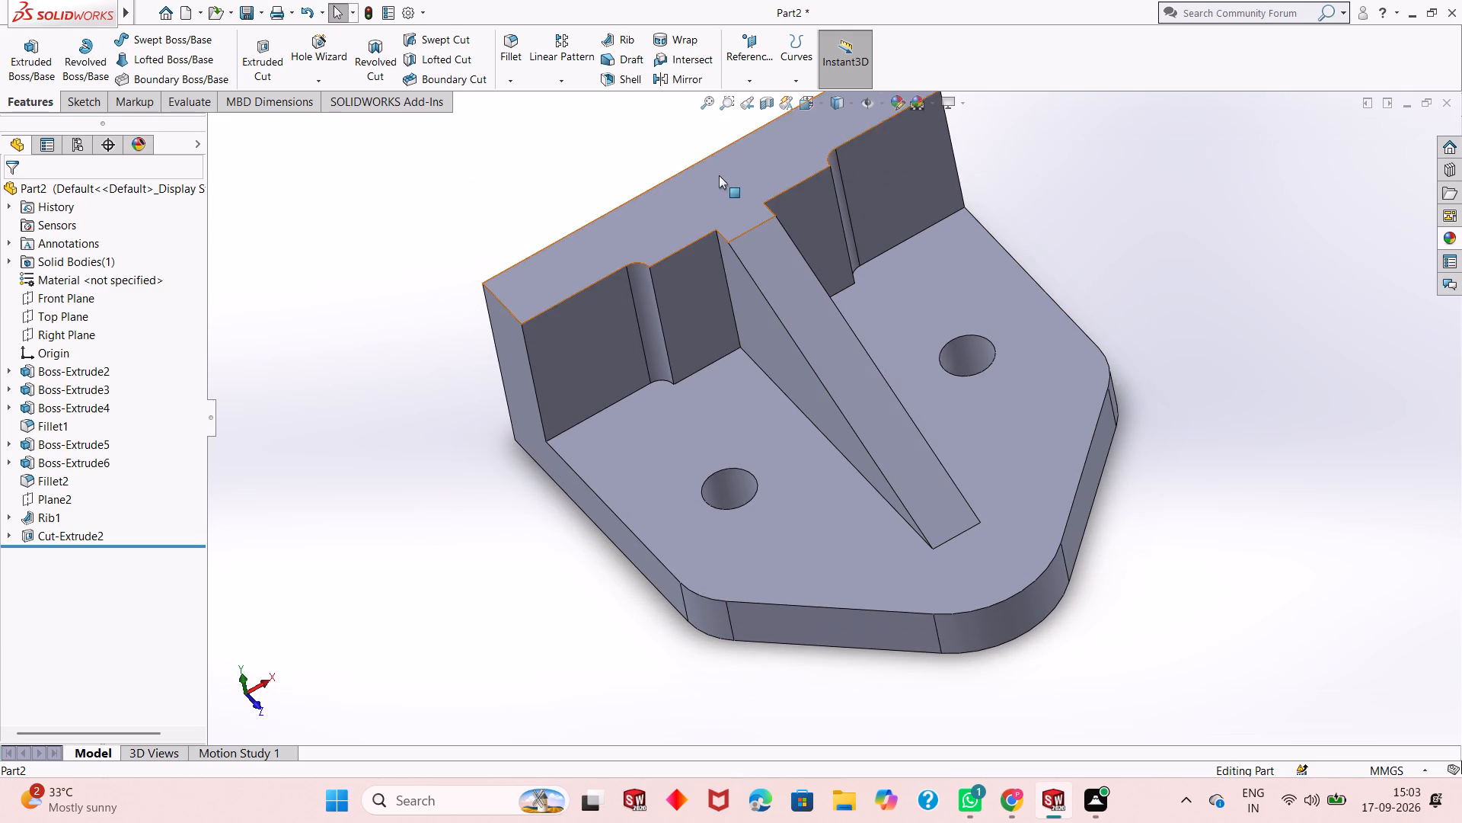
Sketch a circle of about 14.7 mm radius on the upright's top face plane, centred about 17.4 mm behind the origin.
{"action": "left_click", "coordinate": [785, 139]}
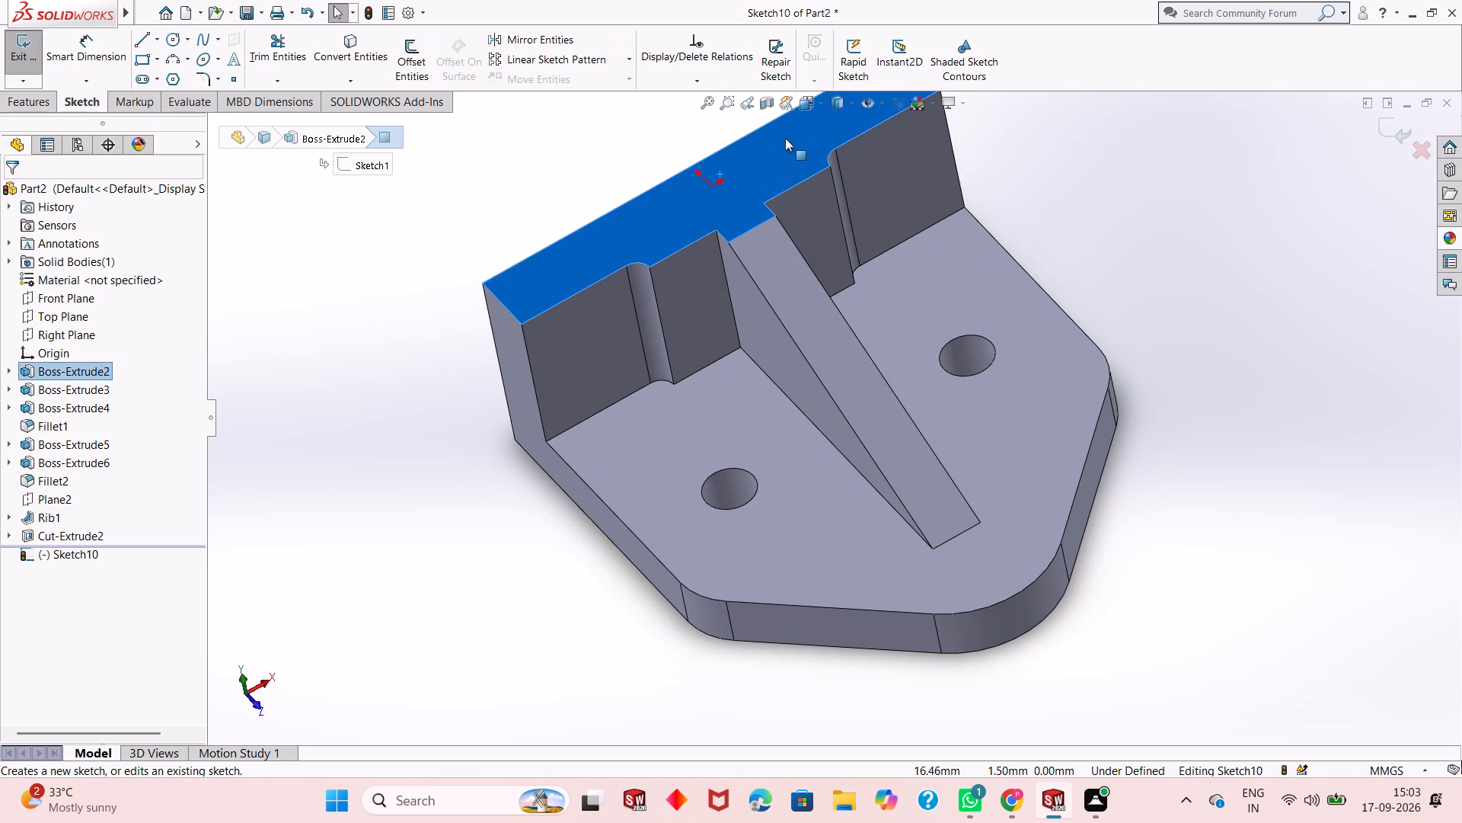
{"action": "key", "text": "ctrl+8"}
{"action": "key", "text": "Escape"}
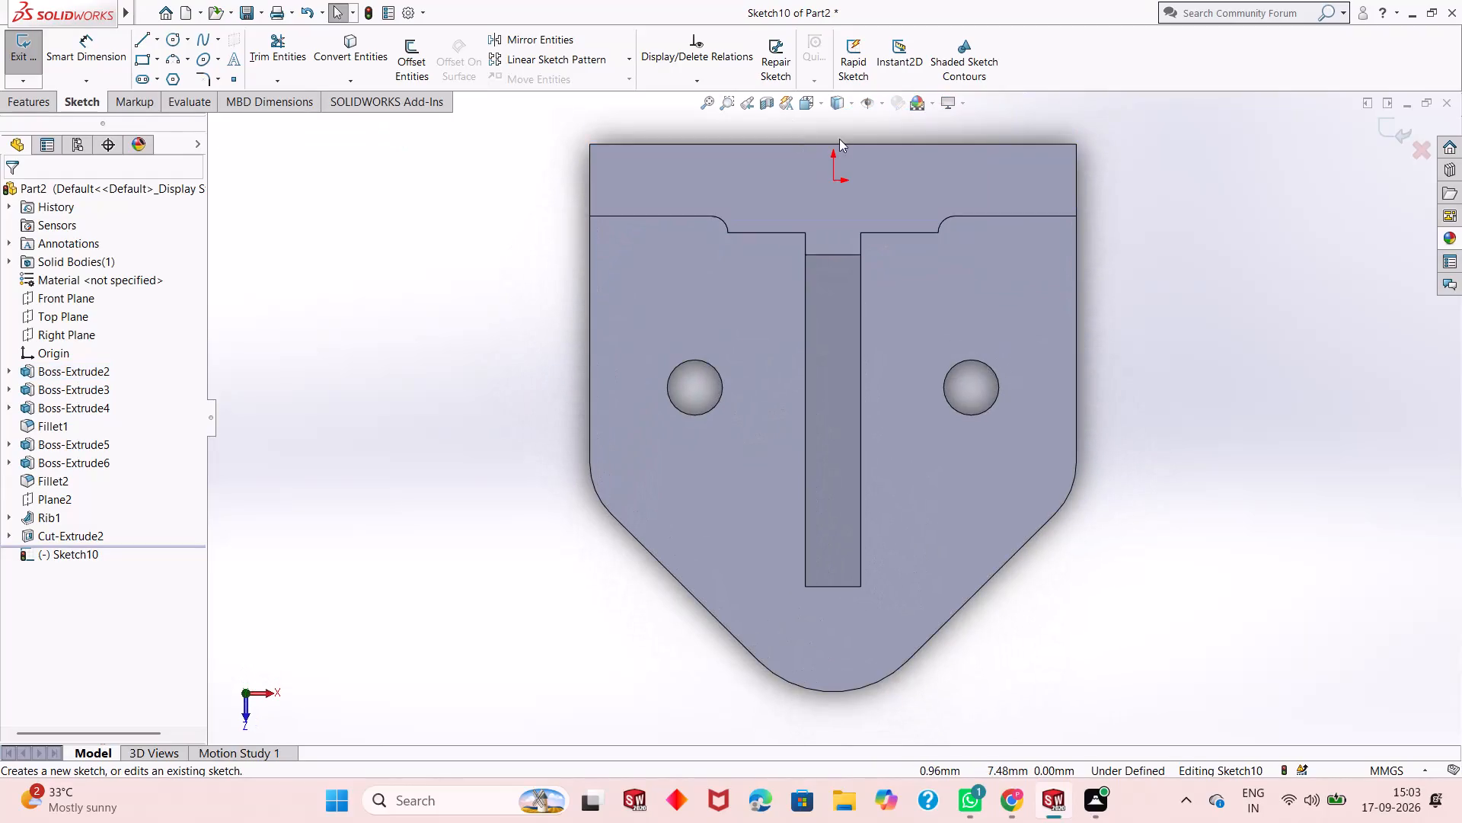
{"action": "scroll", "coordinate": [841, 136], "scroll_direction": "up", "scroll_amount": 1}
{"action": "scroll", "coordinate": [871, 176], "scroll_direction": "down", "scroll_amount": 2}
{"action": "scroll", "coordinate": [871, 176], "scroll_direction": "up", "scroll_amount": 2}
{"action": "scroll", "coordinate": [839, 287], "scroll_direction": "down", "scroll_amount": 2}
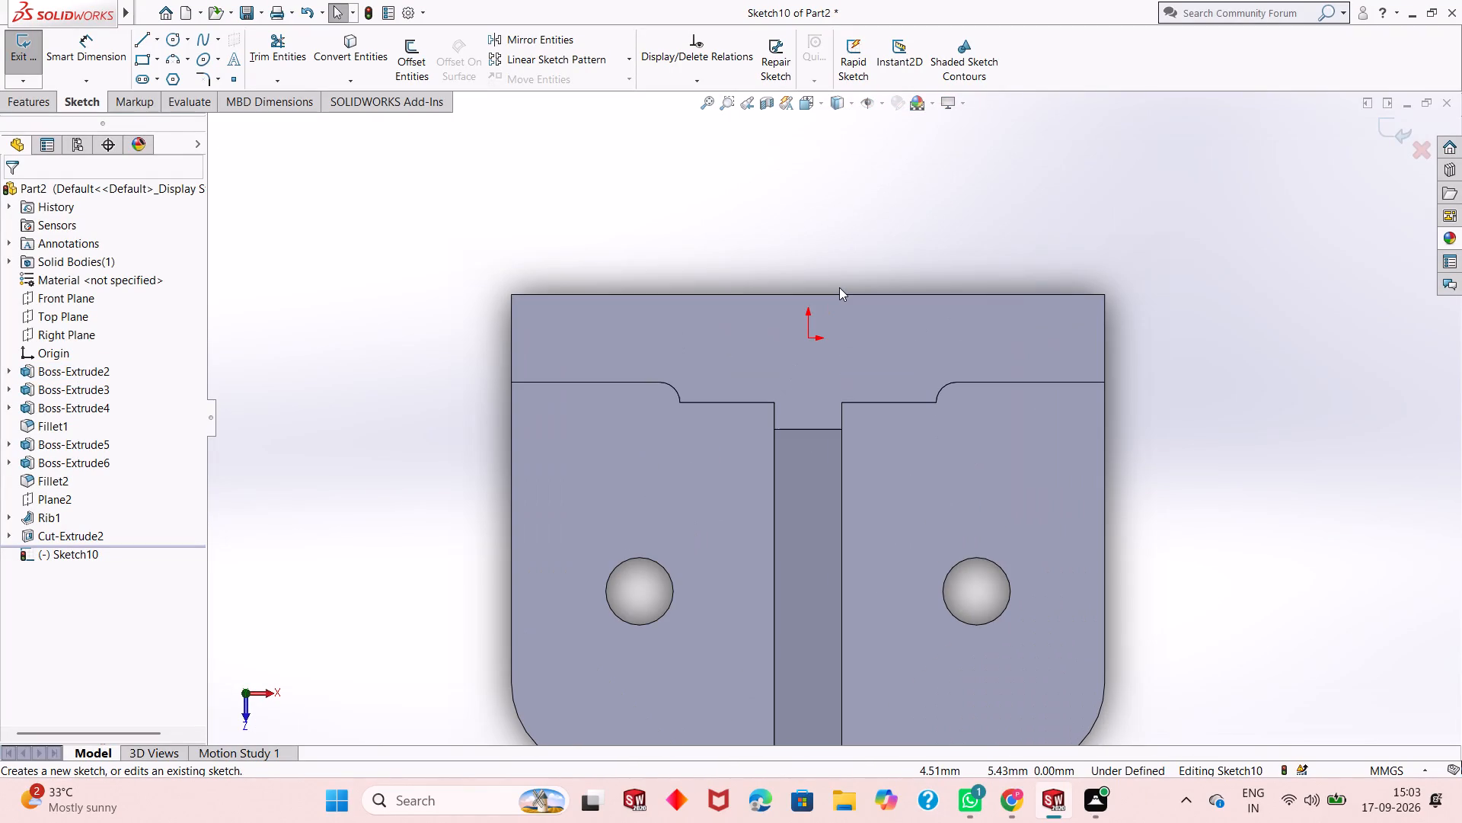
{"action": "left_click", "coordinate": [172, 46]}
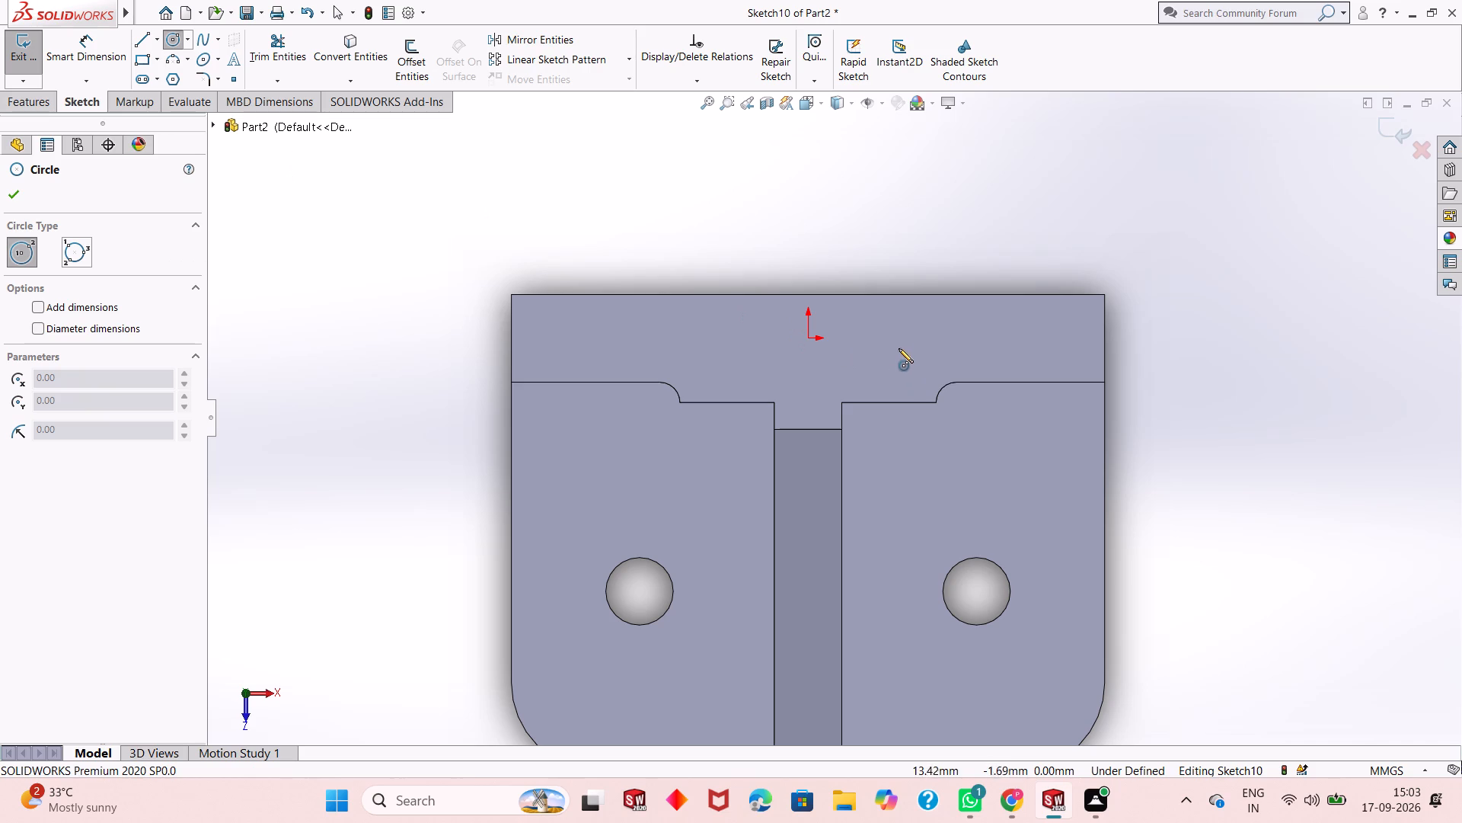
{"action": "left_click", "coordinate": [806, 221]}
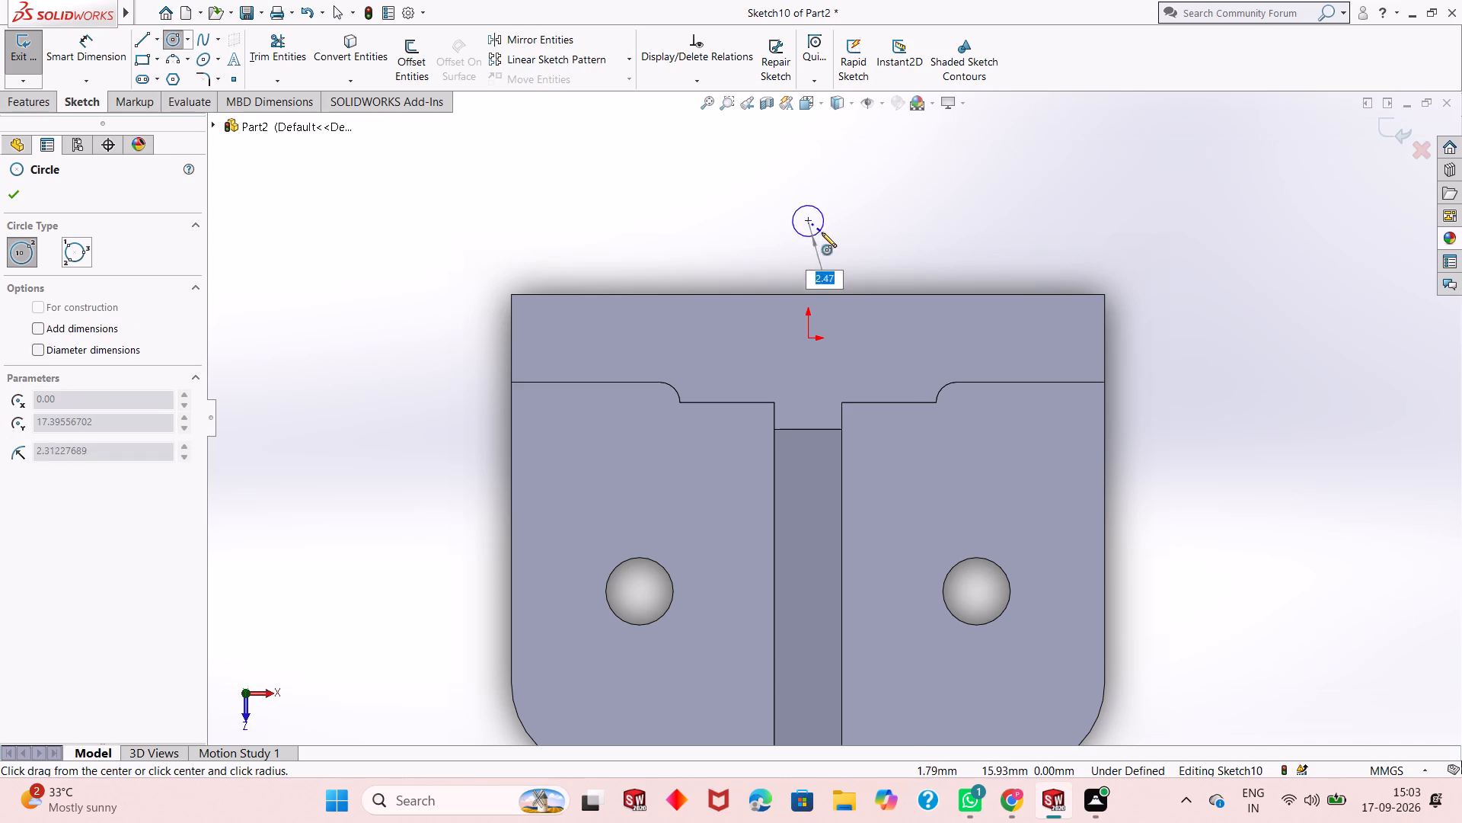
{"action": "left_click", "coordinate": [891, 276]}
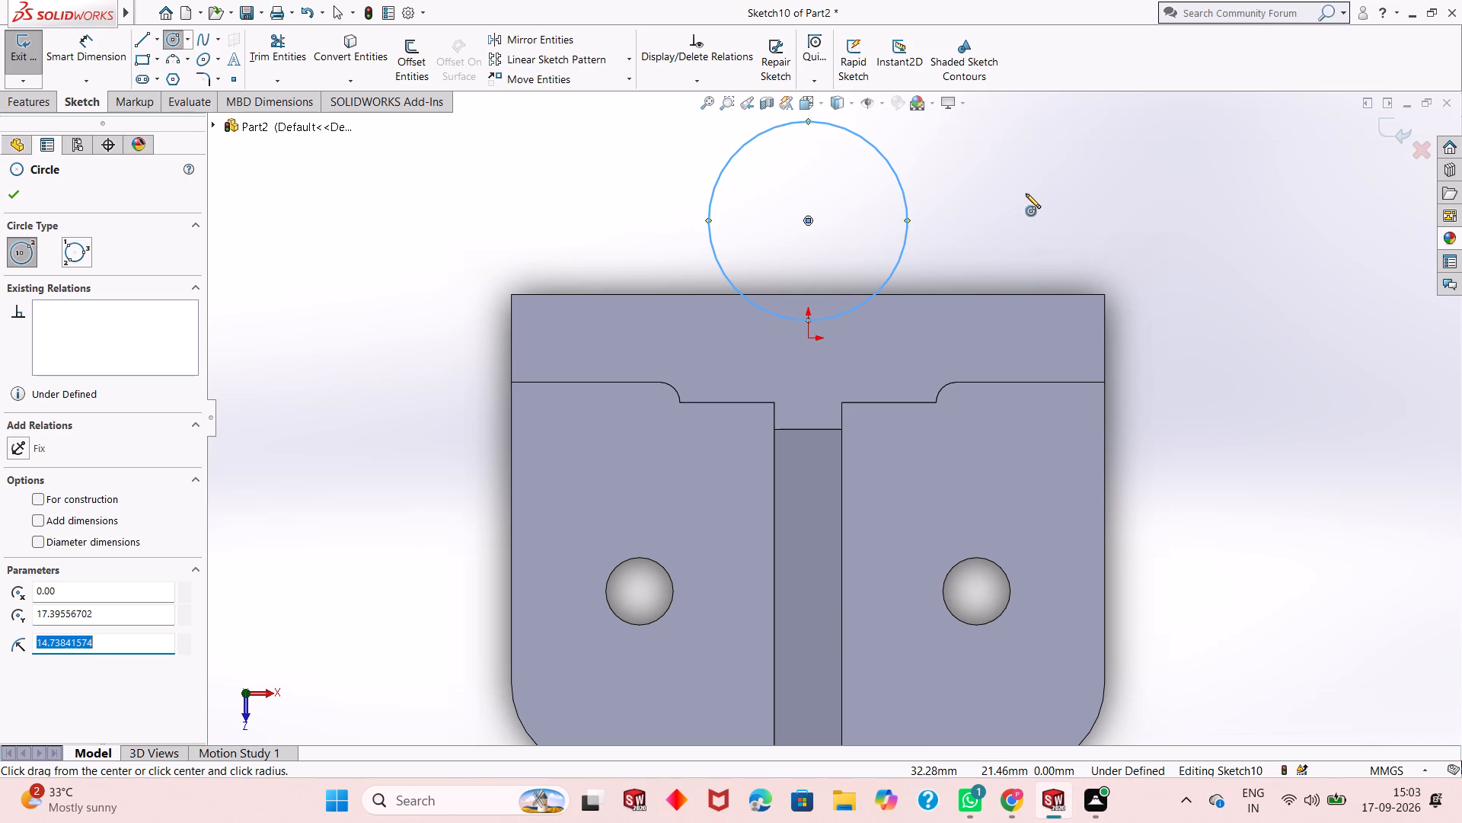
{"action": "right_click", "coordinate": [1026, 193]}
{"action": "left_click", "coordinate": [1038, 201]}
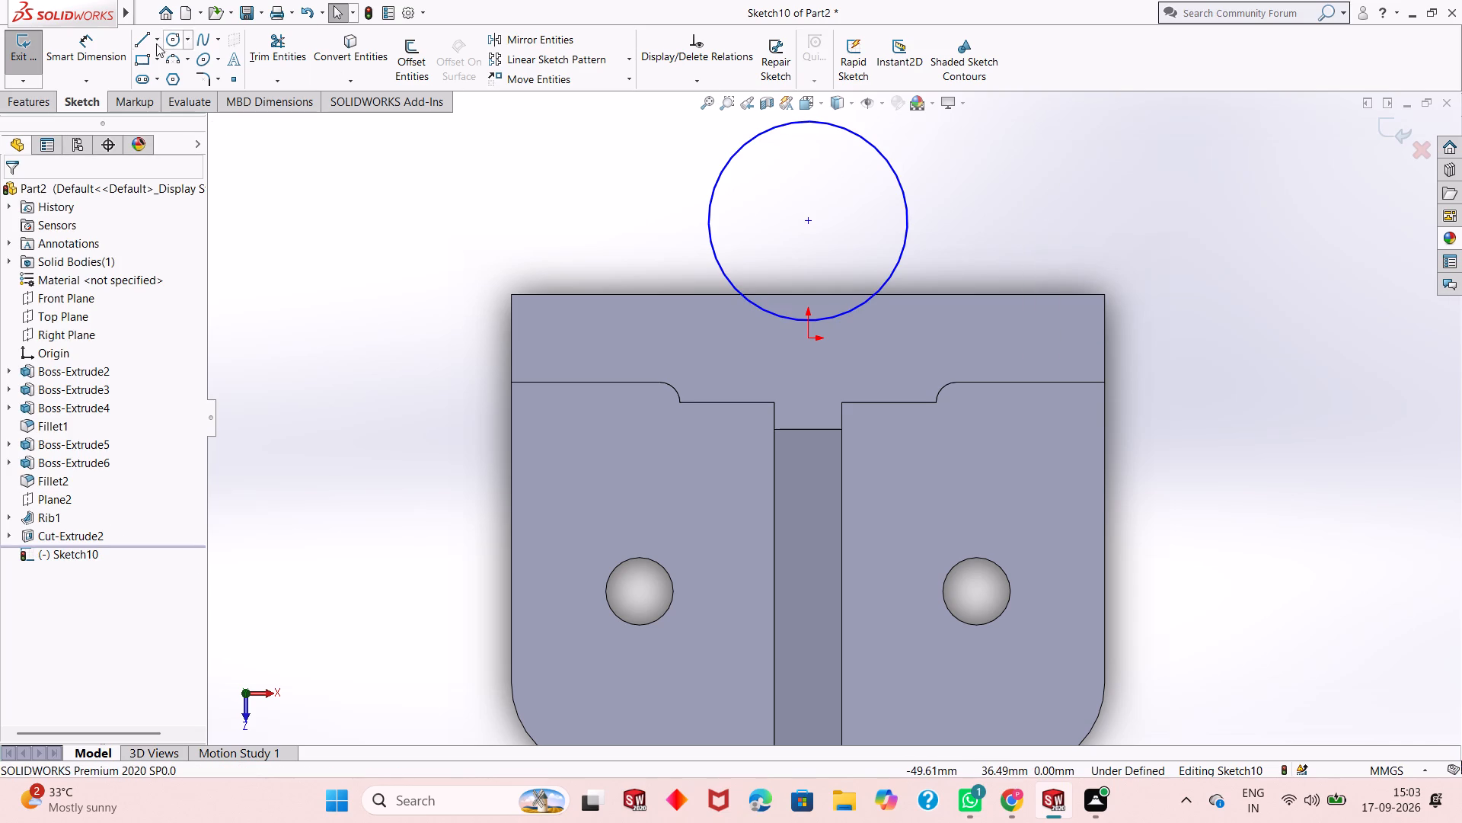
Dimension the circle's diameter as 38 mm.
{"action": "left_click", "coordinate": [114, 47]}
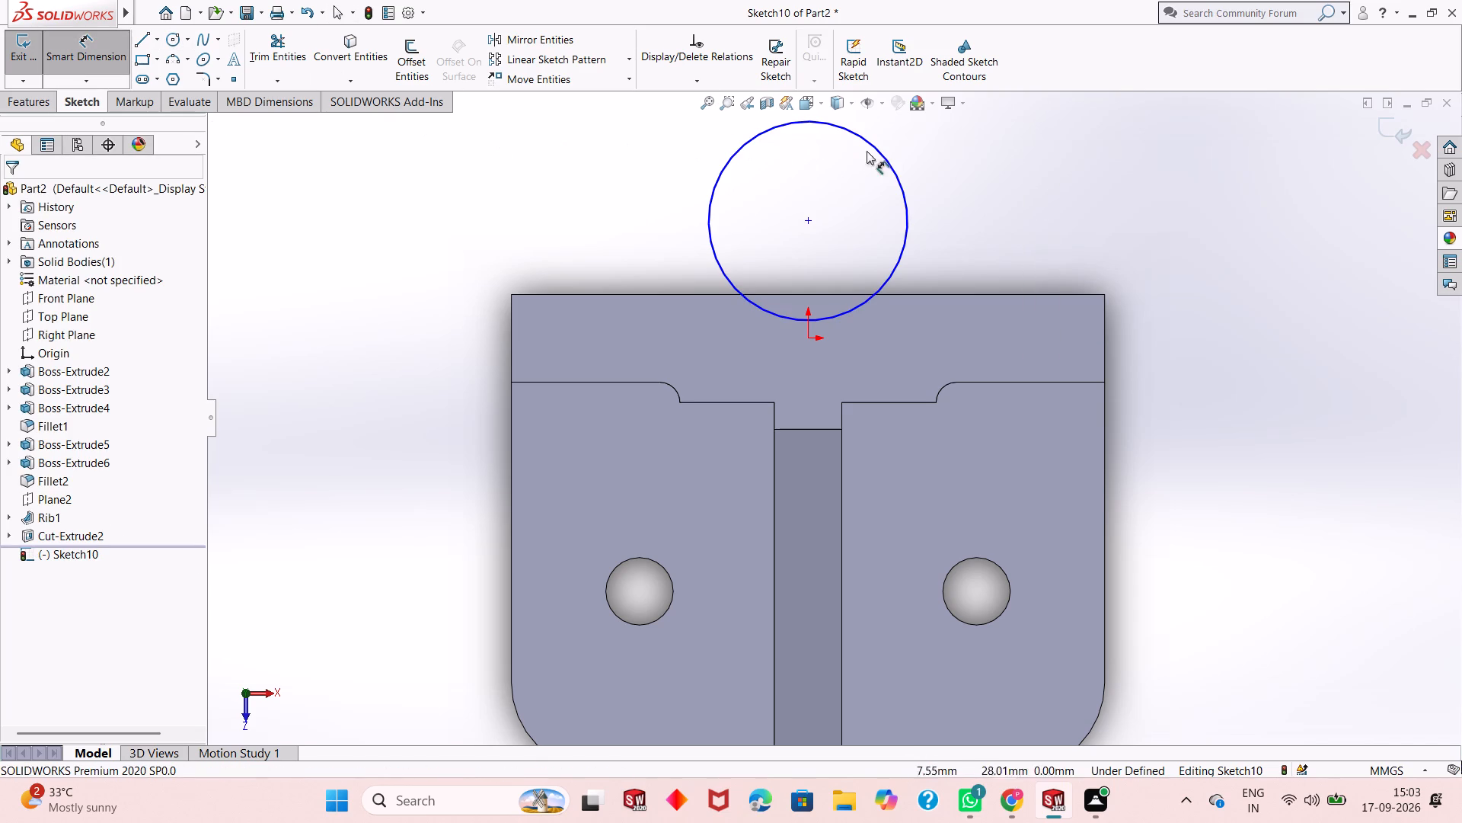
{"action": "left_click", "coordinate": [907, 200]}
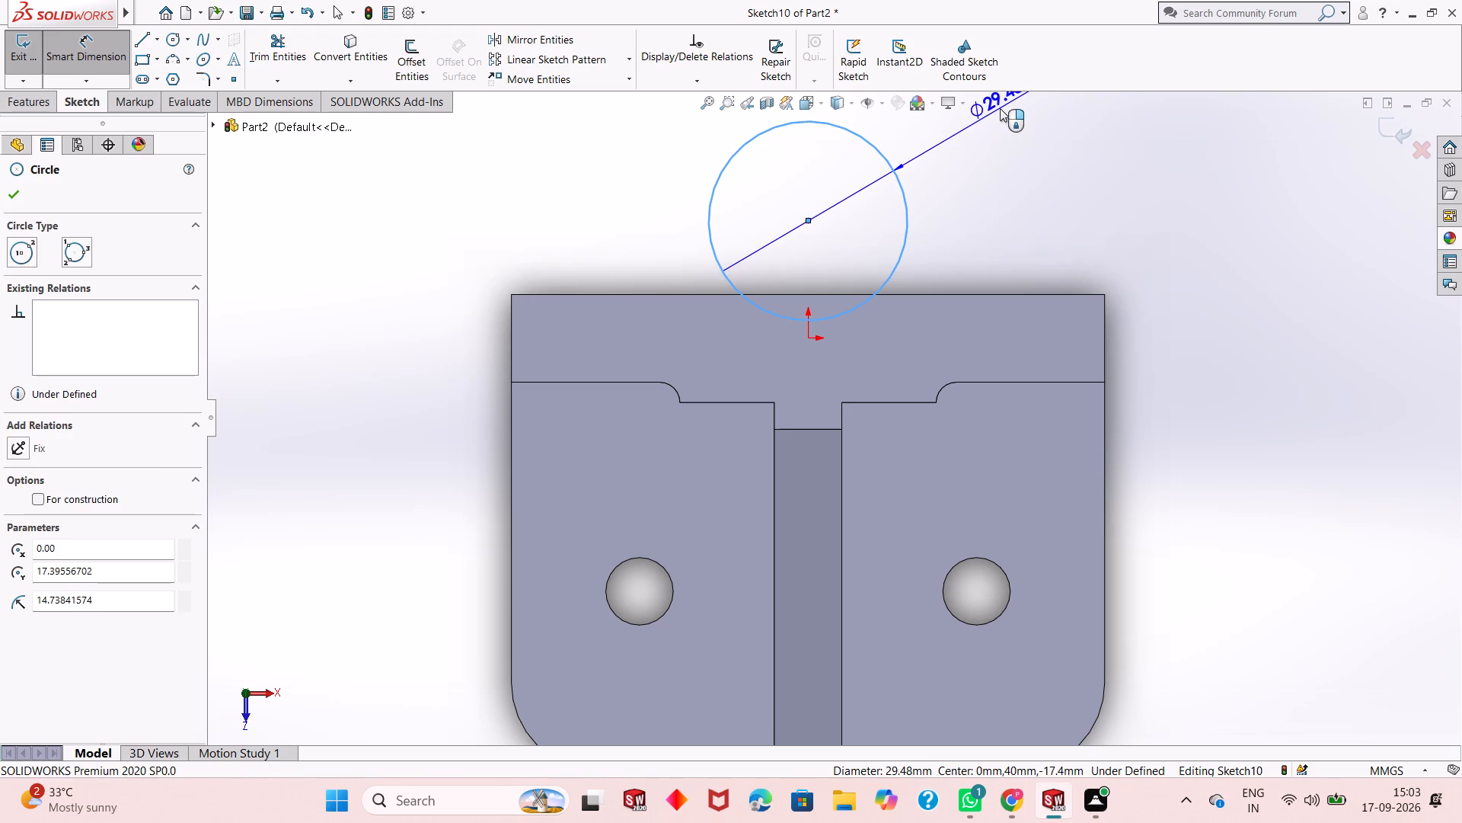
{"action": "left_click", "coordinate": [1000, 108]}
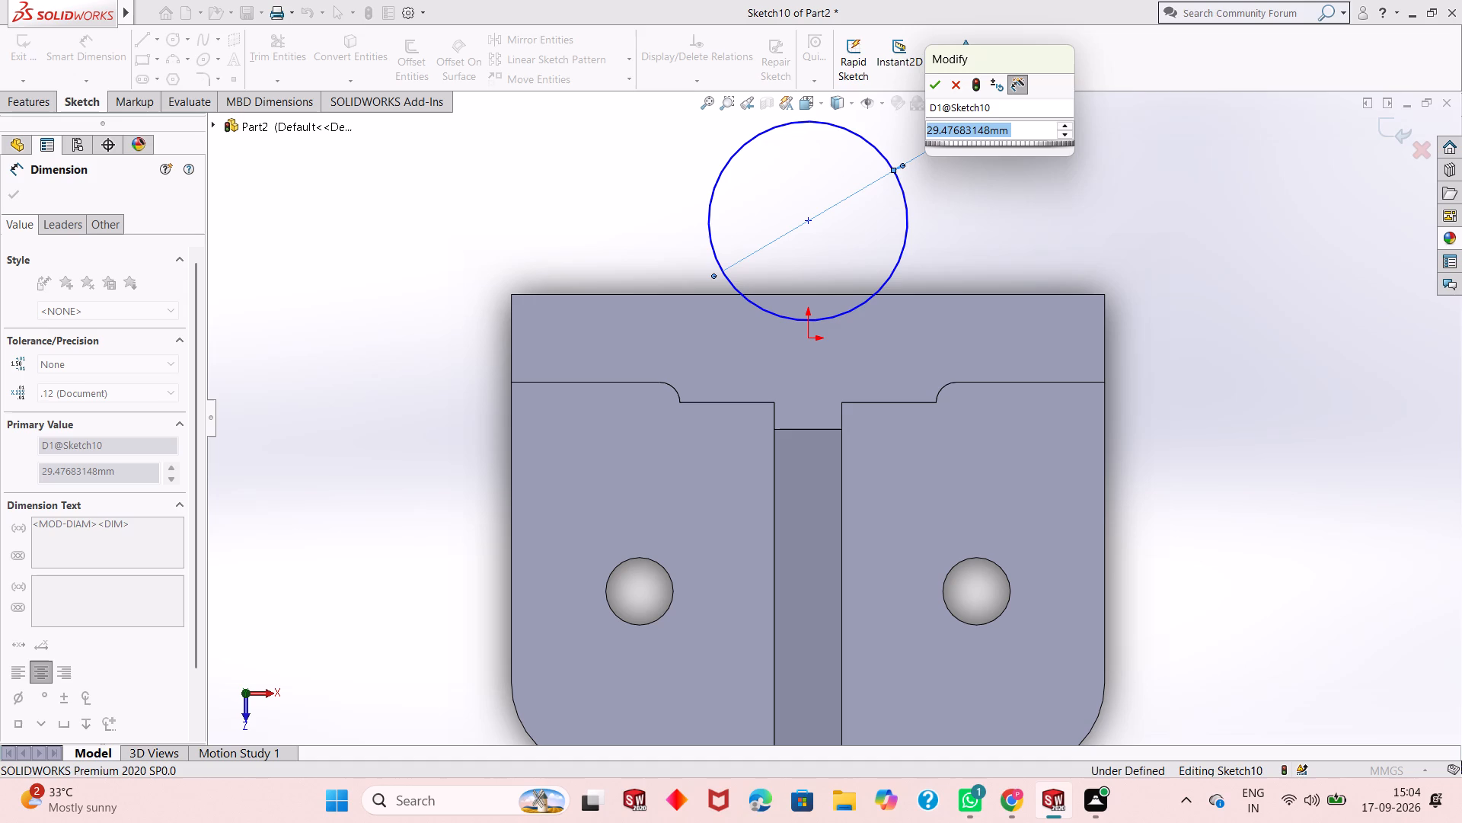
{"action": "type", "text": "38"}
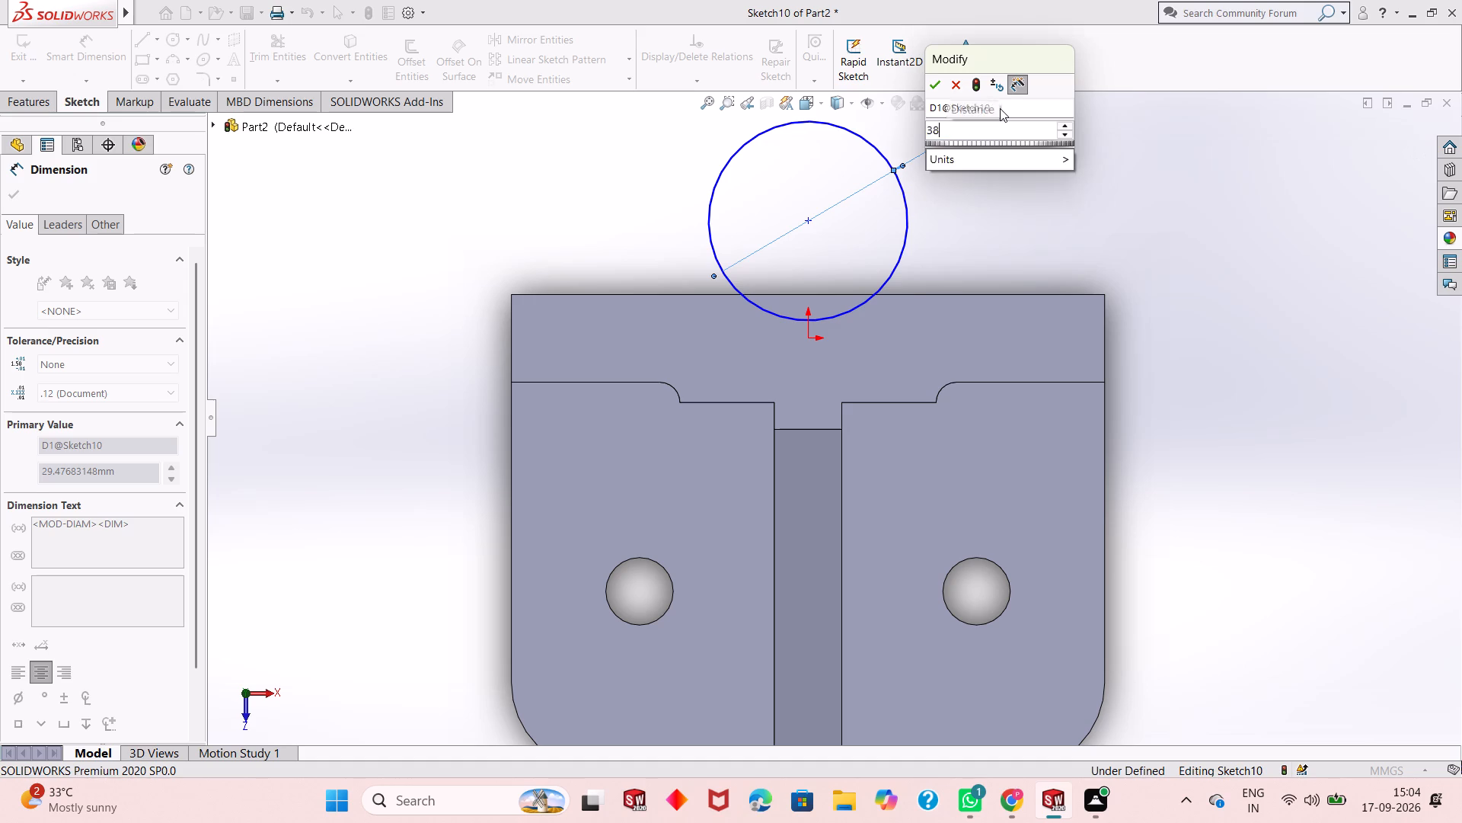
{"action": "key", "text": "Return"}
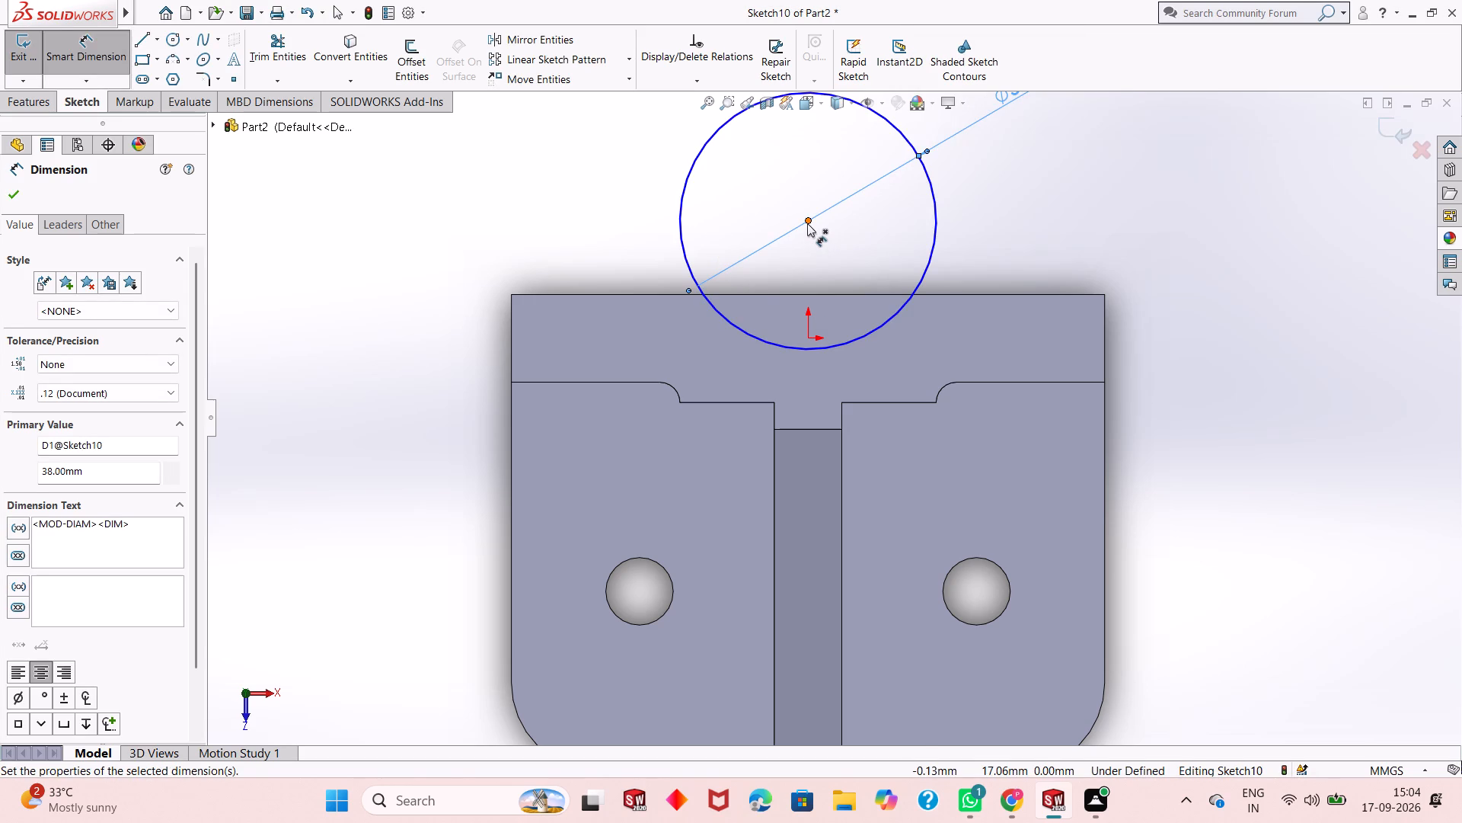
Dimension the circle's centre 19 mm from the front edge of the upright's top face.
{"action": "left_click", "coordinate": [807, 223]}
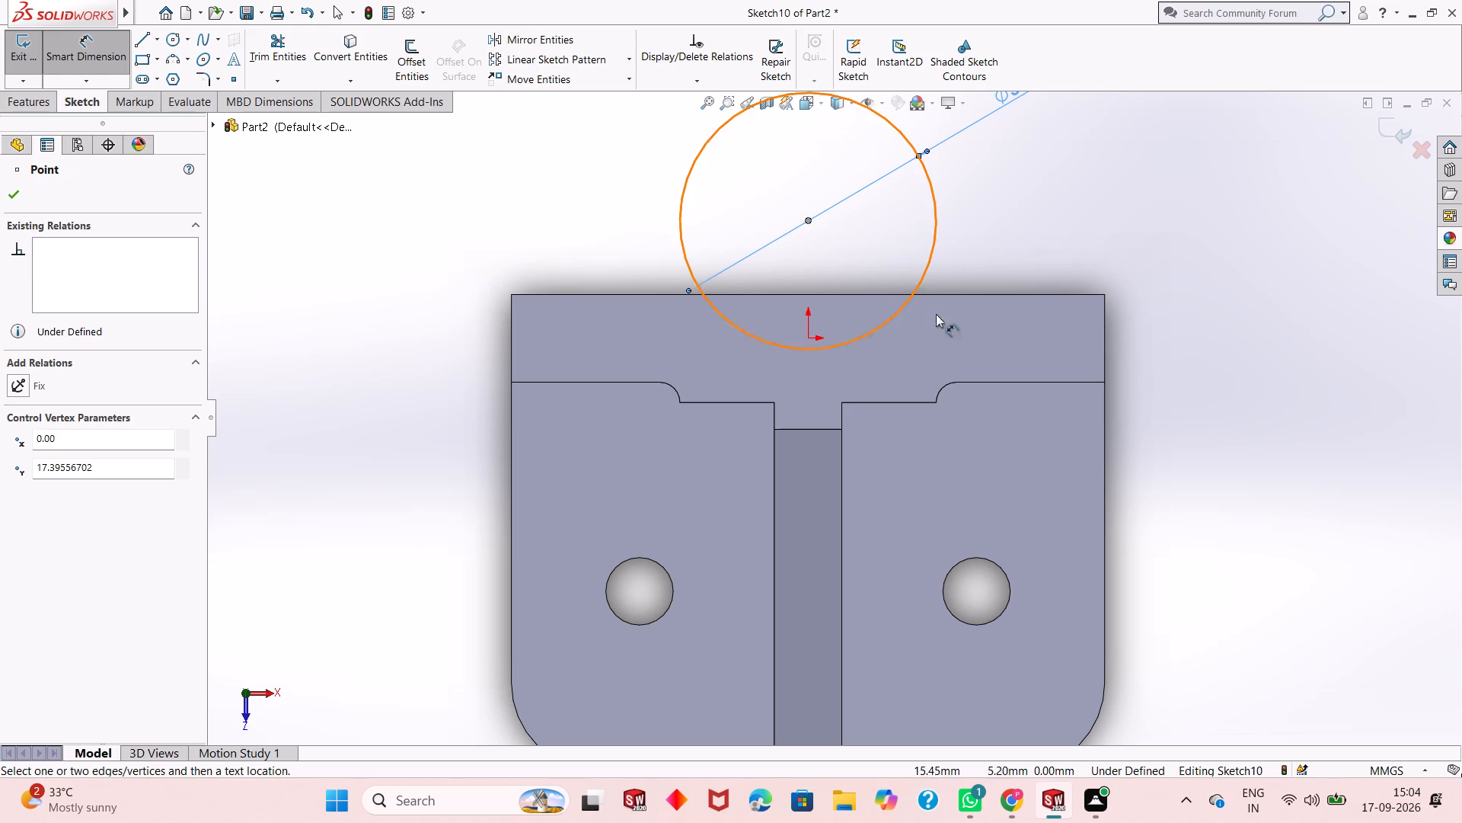
{"action": "left_click", "coordinate": [1045, 383]}
{"action": "left_click", "coordinate": [1247, 387]}
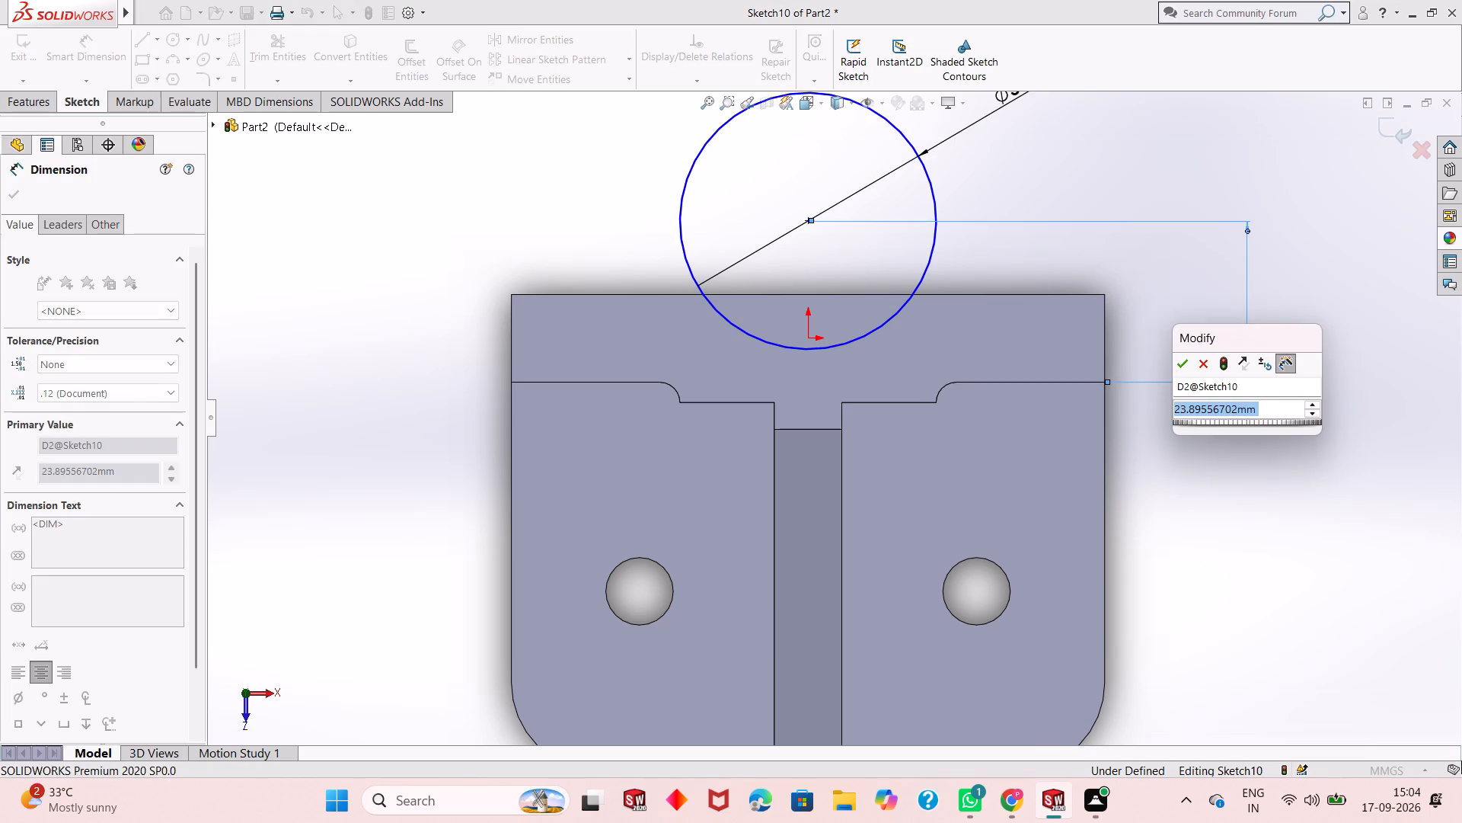
{"action": "type", "text": "19"}
{"action": "key", "text": "Return"}
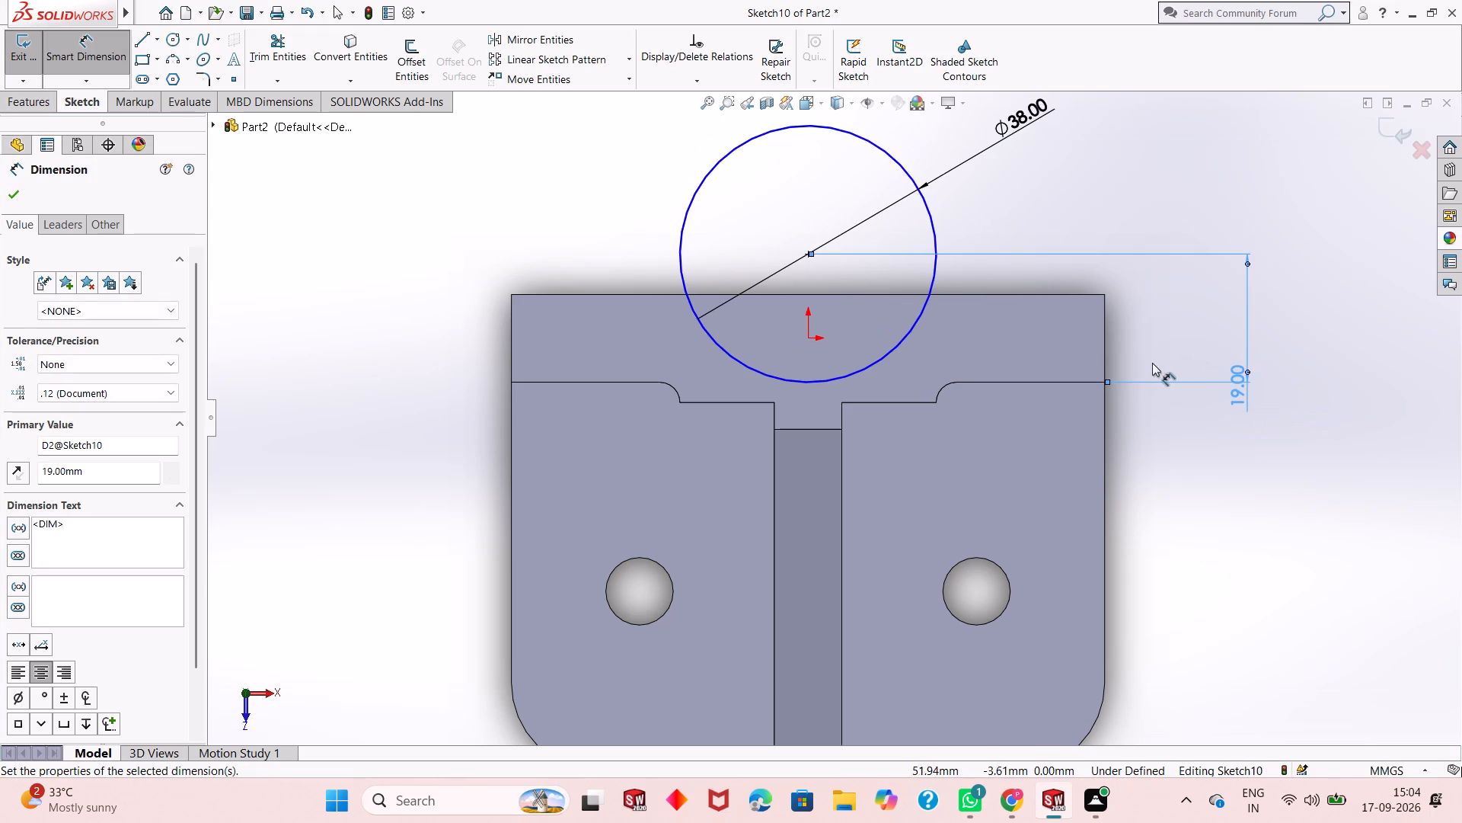
{"action": "left_click", "coordinate": [11, 185]}
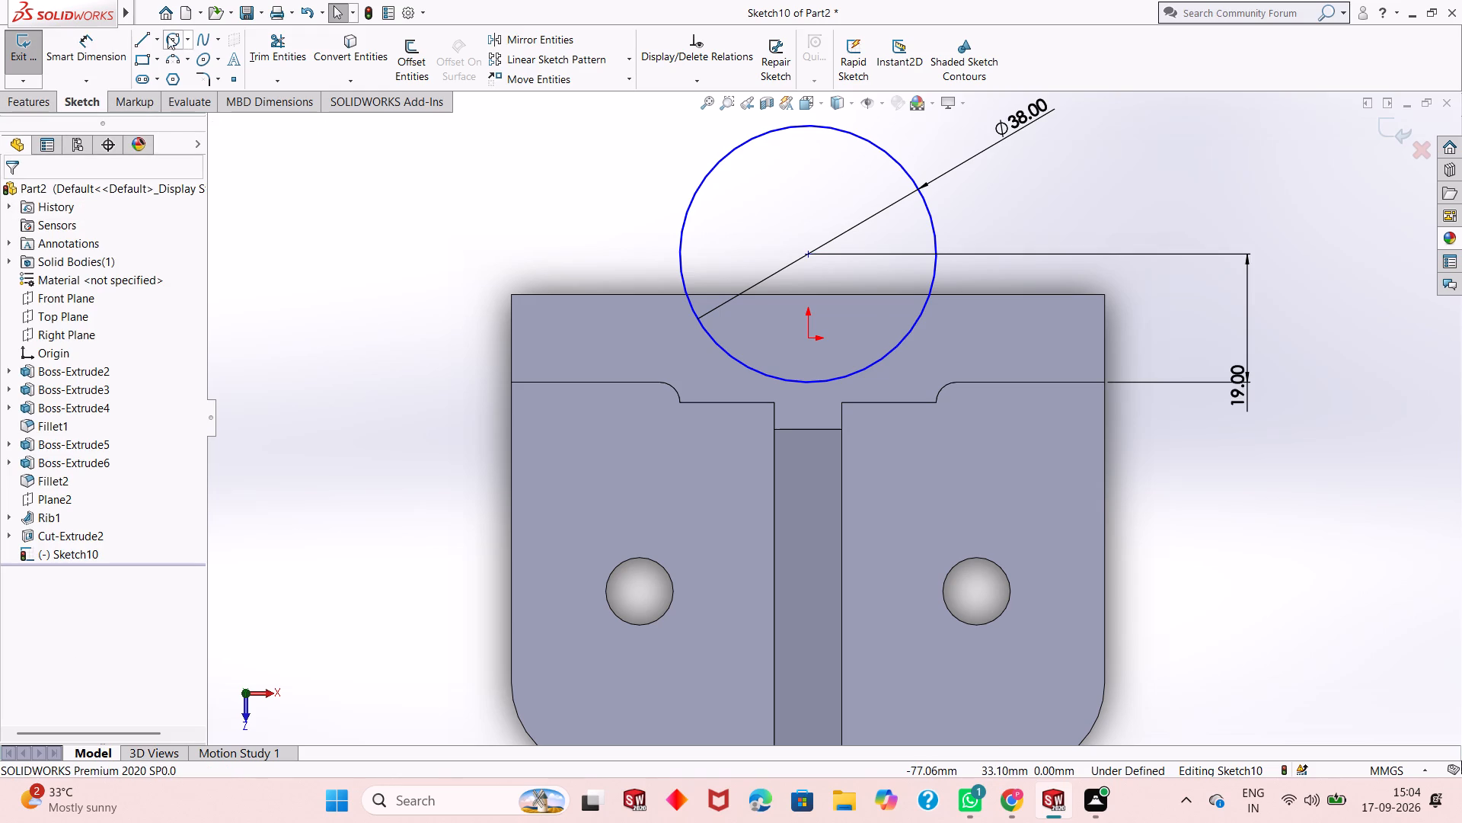
Draw an 88 mm line along the full rear edge of the upright's top face, crossing the circle.
{"action": "left_click", "coordinate": [140, 39]}
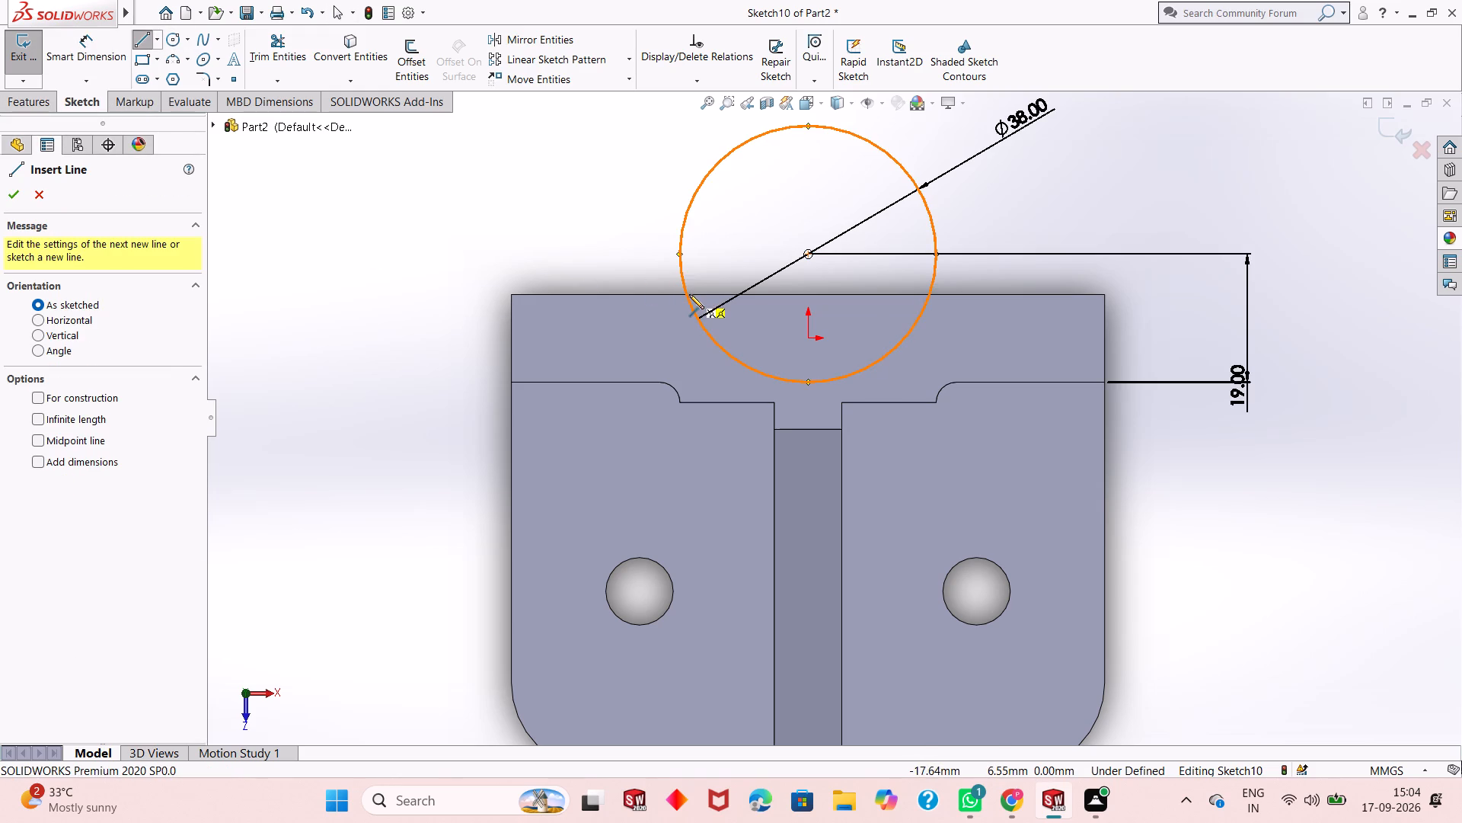
{"action": "left_click", "coordinate": [1103, 296]}
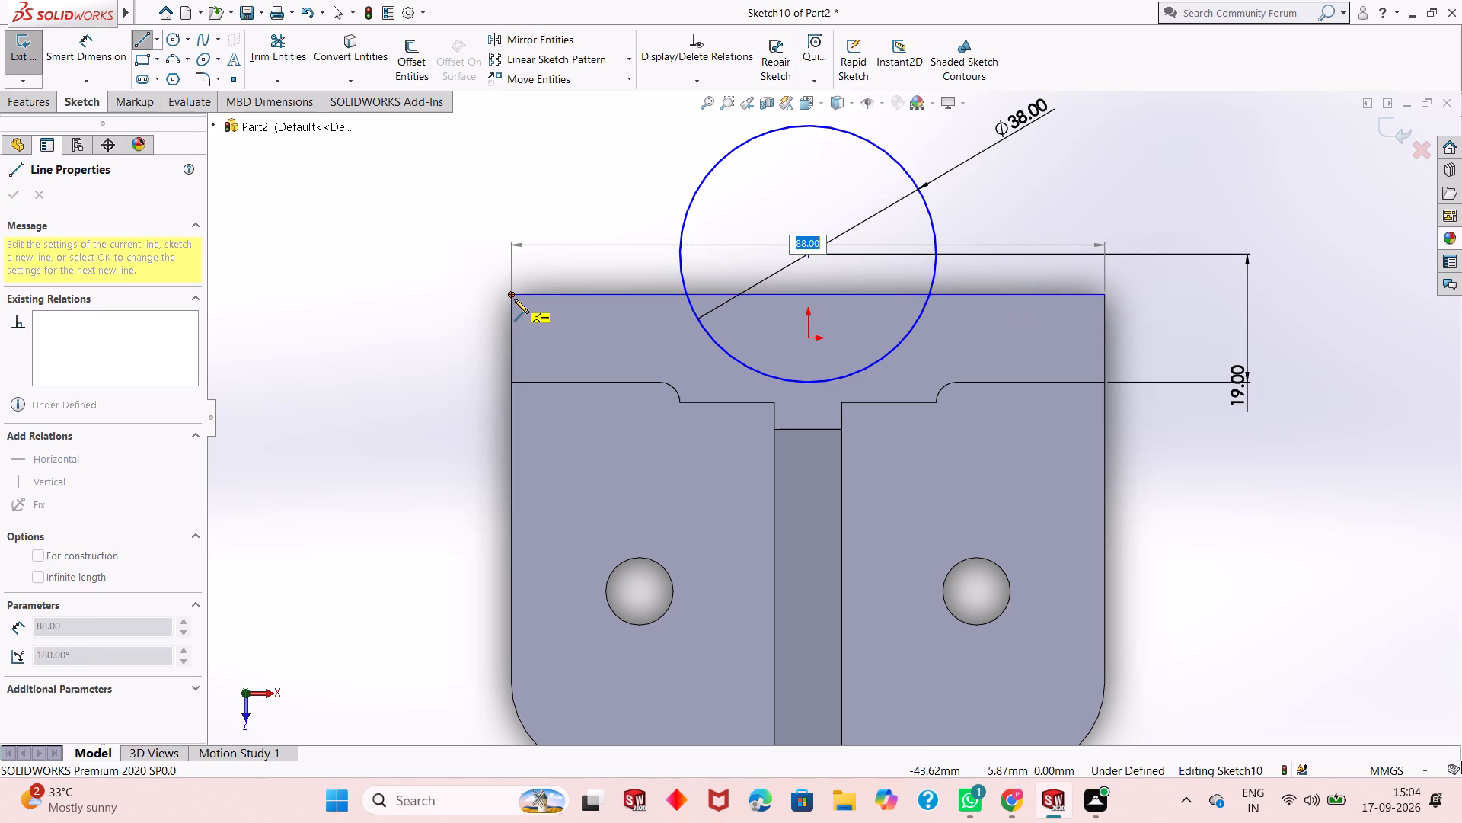
{"action": "left_click", "coordinate": [514, 299]}
{"action": "right_click", "coordinate": [514, 299]}
{"action": "left_click", "coordinate": [557, 309]}
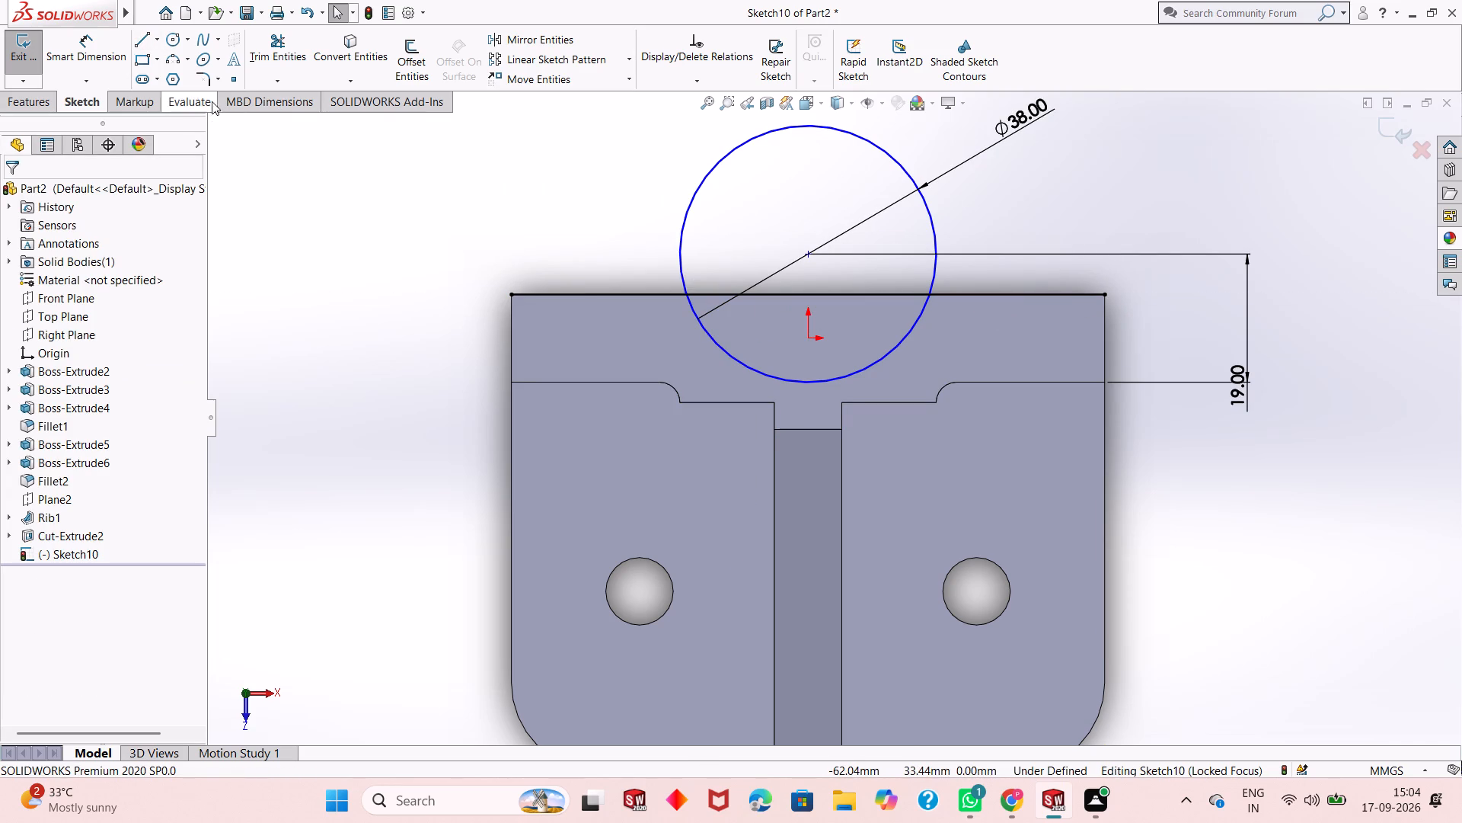
Trim the circle's arc inside the upright and both line ends outside the circle, leaving a closed profile behind the upright.
{"action": "left_click", "coordinate": [287, 50]}
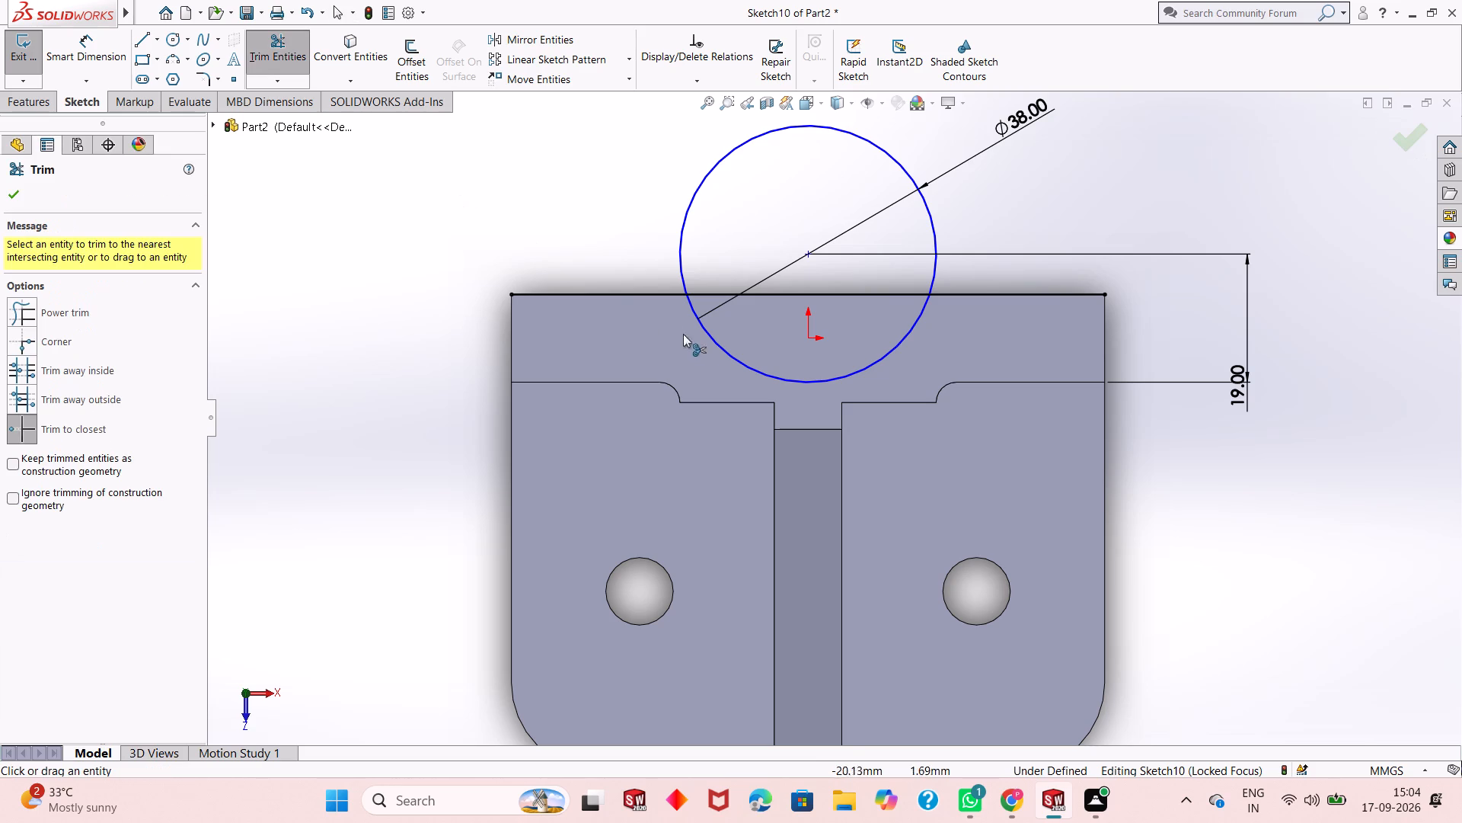
{"action": "left_click", "coordinate": [730, 358]}
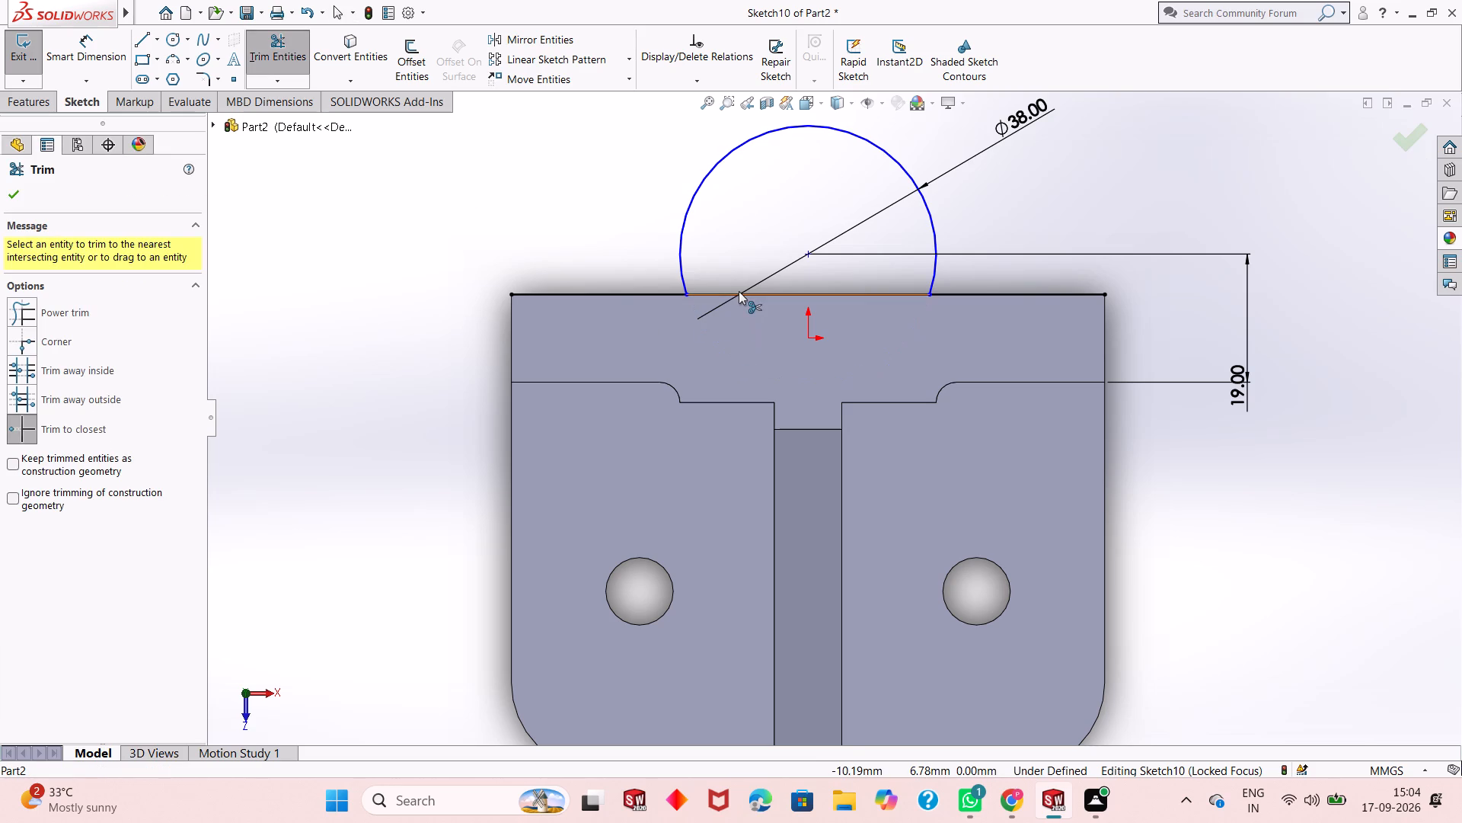
{"action": "left_click", "coordinate": [664, 296]}
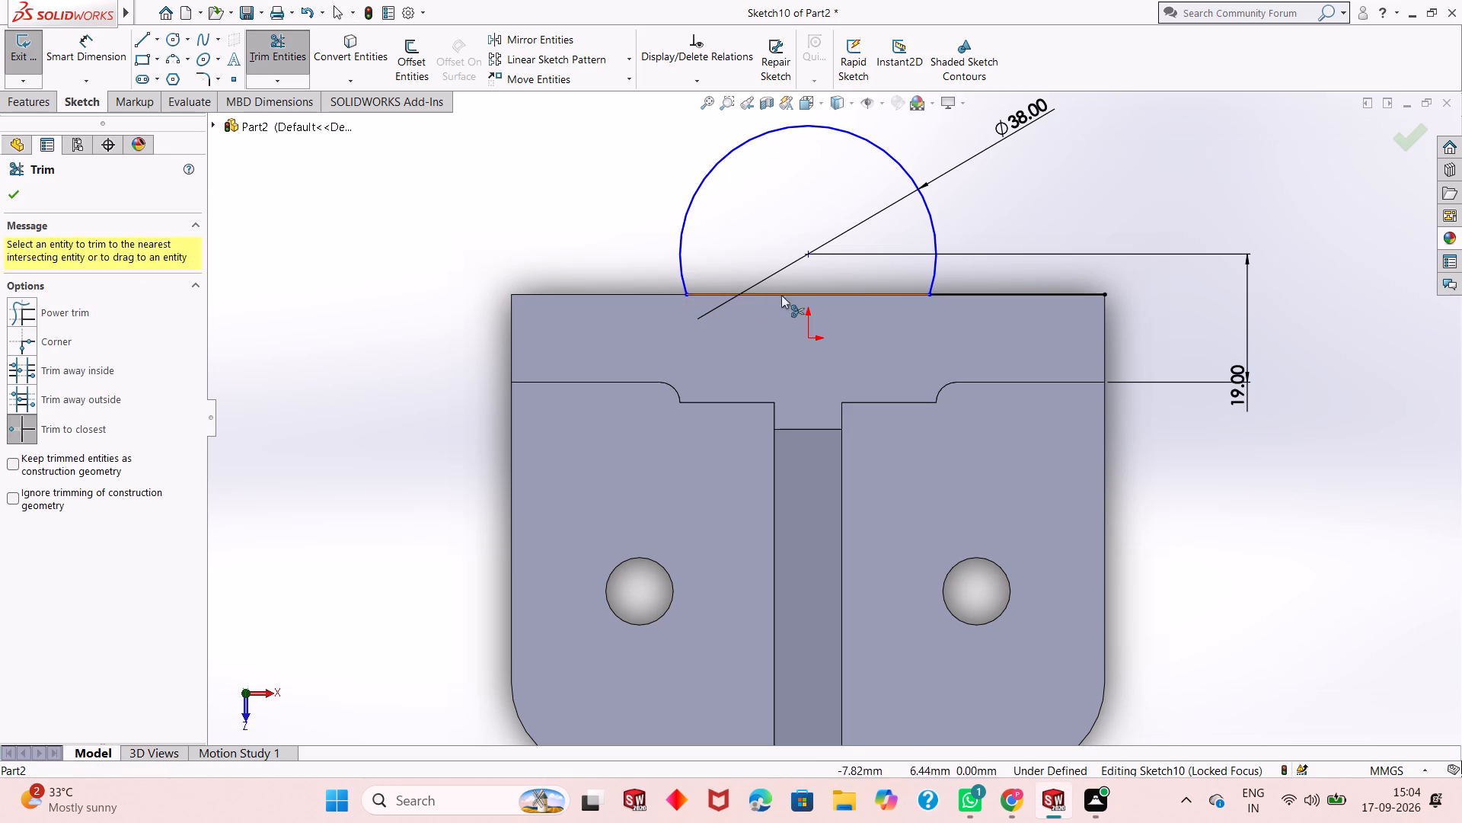
{"action": "left_click", "coordinate": [957, 293]}
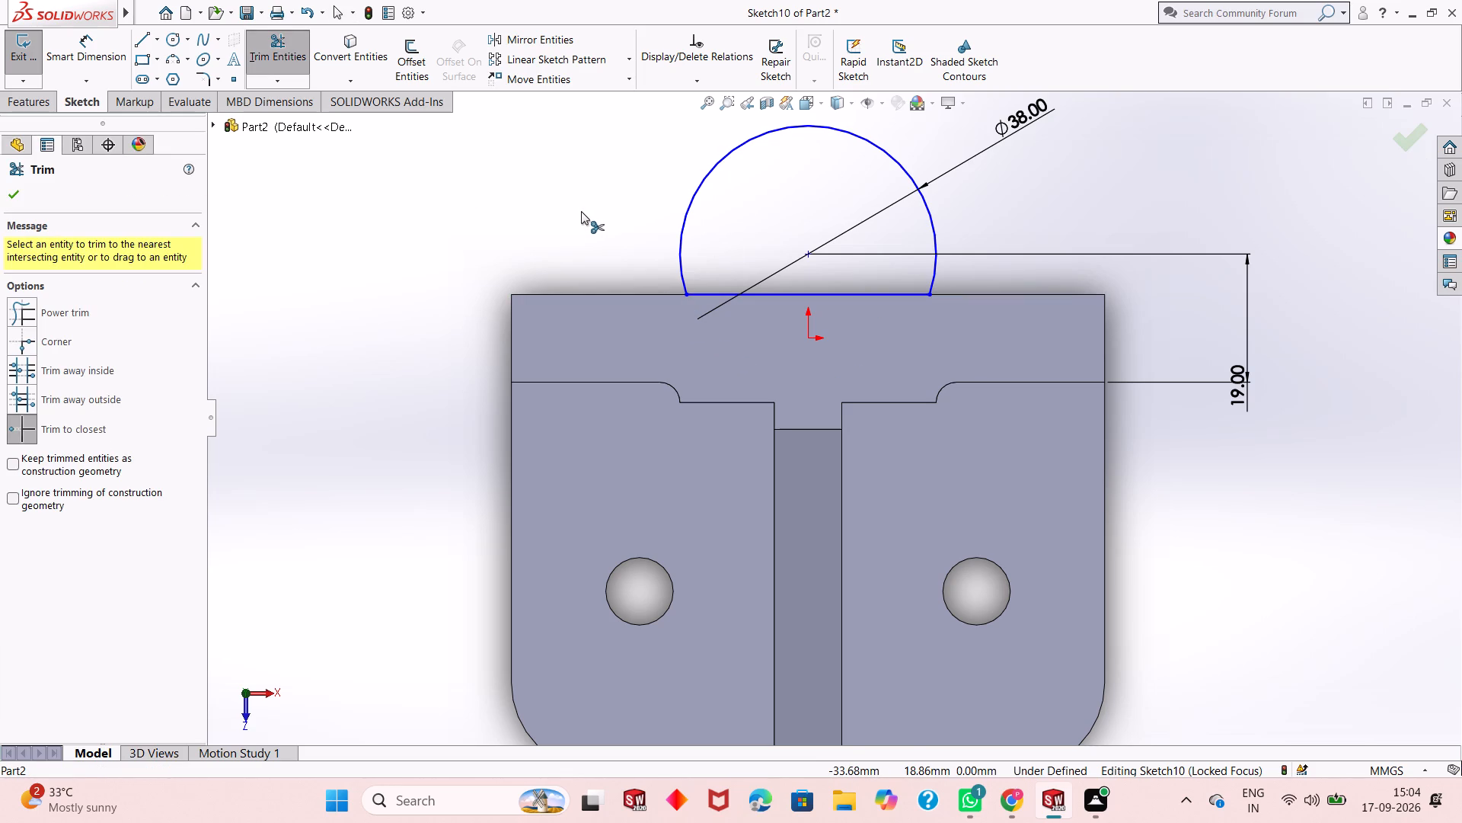
{"action": "right_click", "coordinate": [581, 211]}
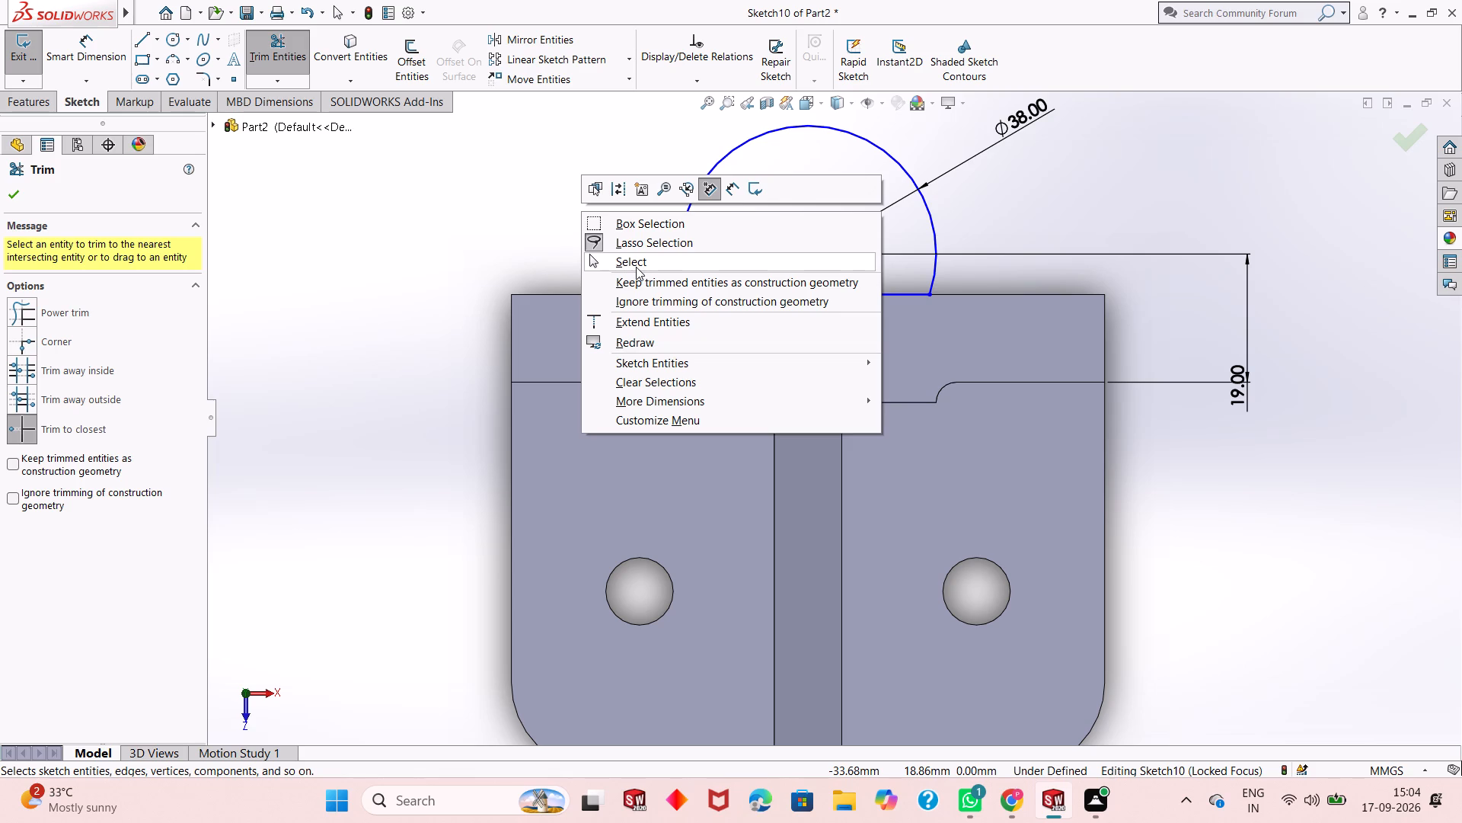
{"action": "left_click", "coordinate": [640, 263]}
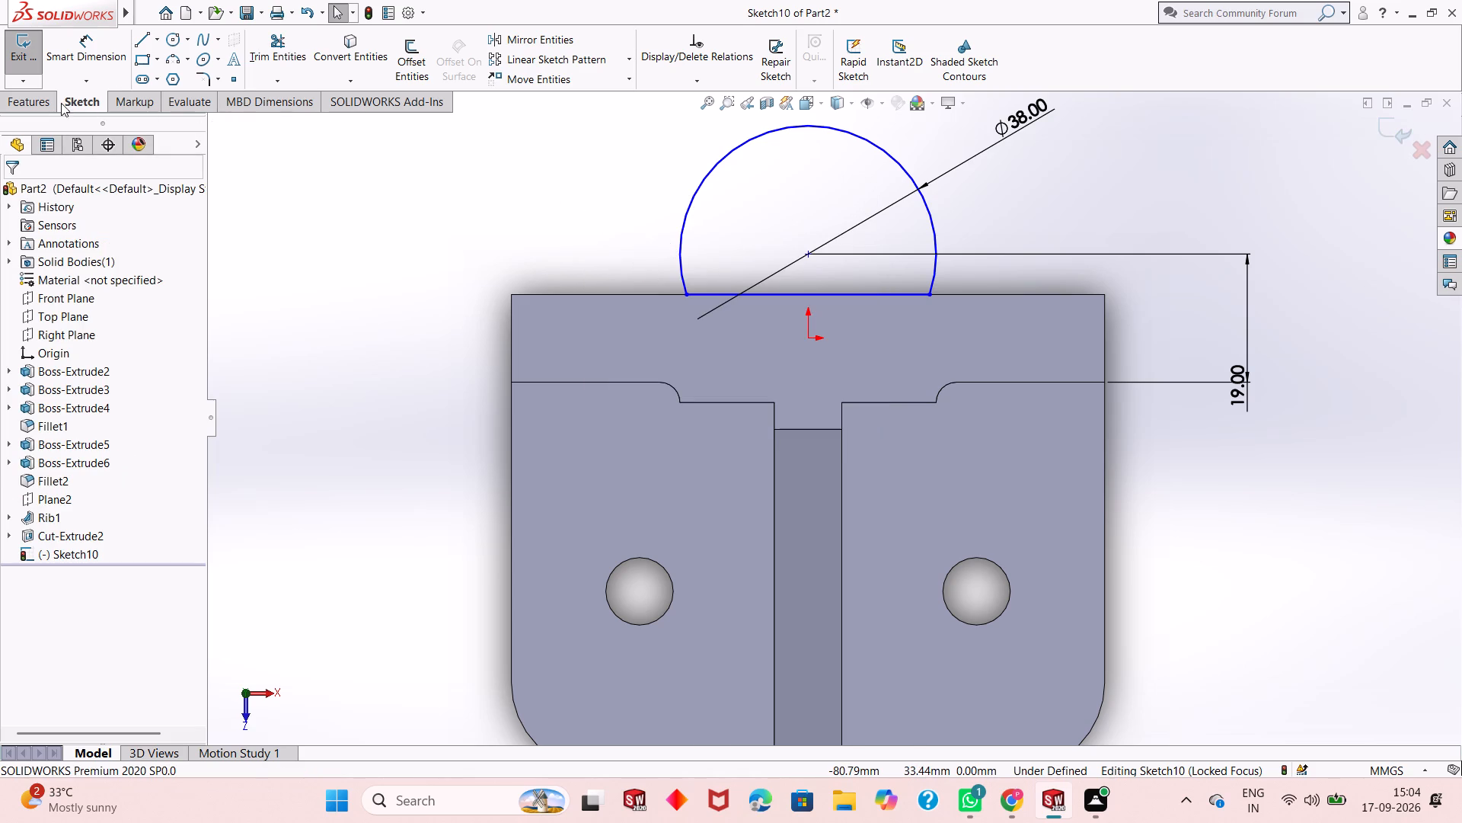
Extrude the trimmed circle profile 40 mm downward from the upright's top face as a boss merged with the bracket.
{"action": "left_click", "coordinate": [47, 103]}
{"action": "left_click", "coordinate": [41, 78]}
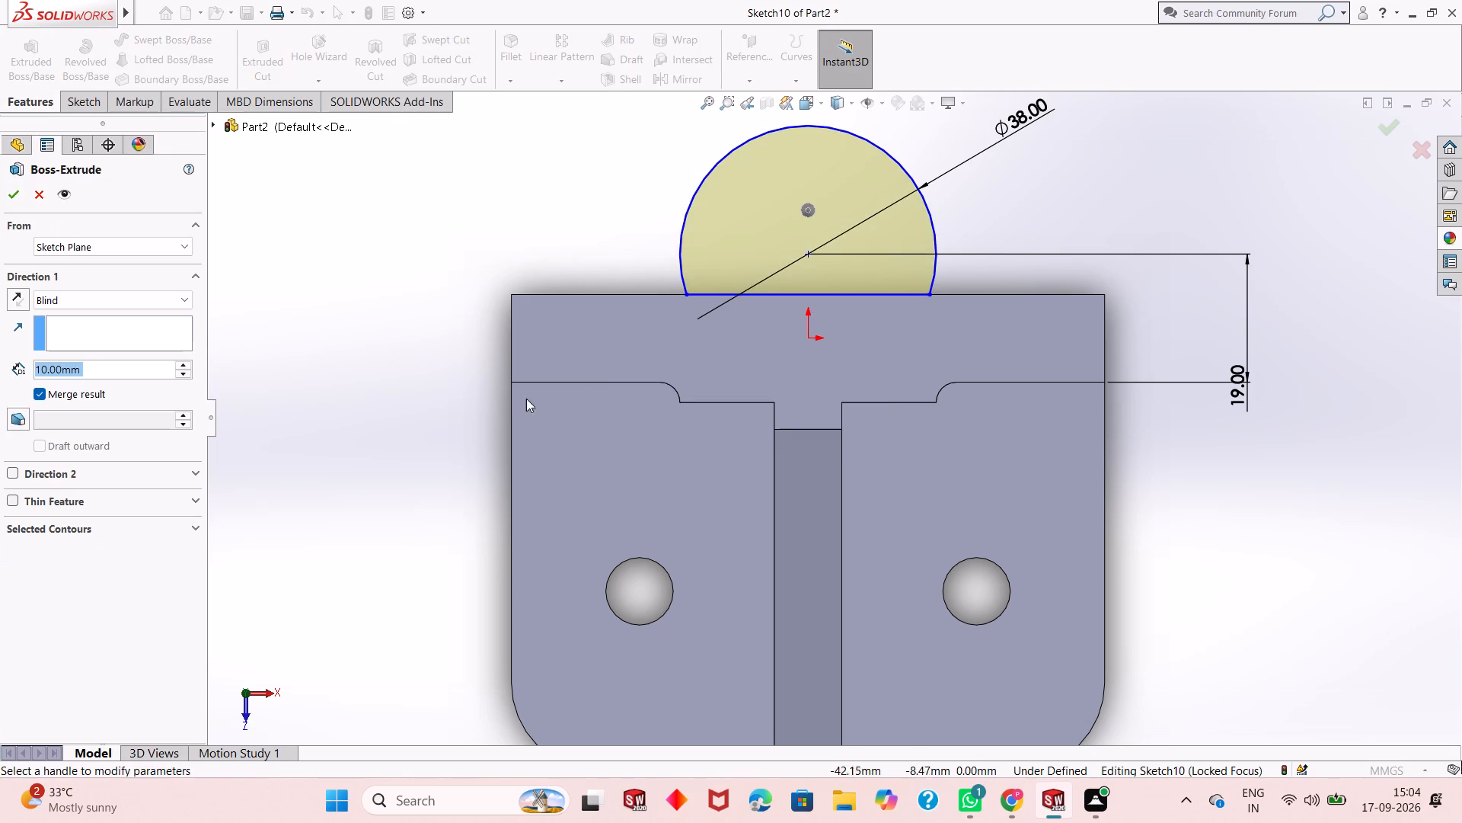
{"action": "middle_click_drag", "start_coordinate": [733, 504], "coordinate": [752, 366]}
{"action": "scroll", "coordinate": [724, 370], "scroll_direction": "up", "scroll_amount": 4}
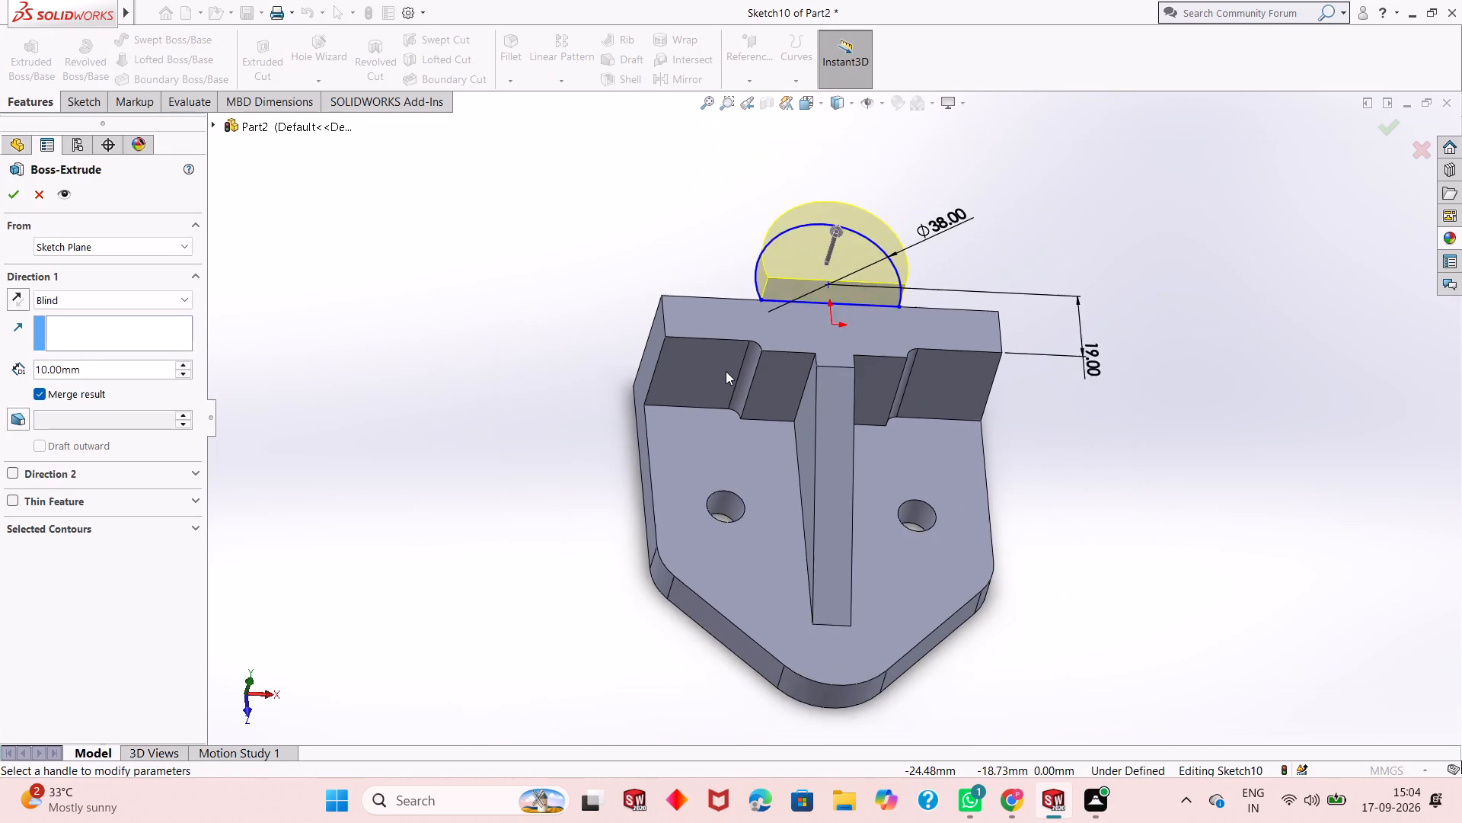
{"action": "scroll", "coordinate": [867, 320], "scroll_direction": "down", "scroll_amount": 1}
{"action": "scroll", "coordinate": [1010, 472], "scroll_direction": "up", "scroll_amount": 1}
{"action": "scroll", "coordinate": [872, 438], "scroll_direction": "up", "scroll_amount": 1}
{"action": "middle_click_drag", "start_coordinate": [872, 439], "coordinate": [891, 293]}
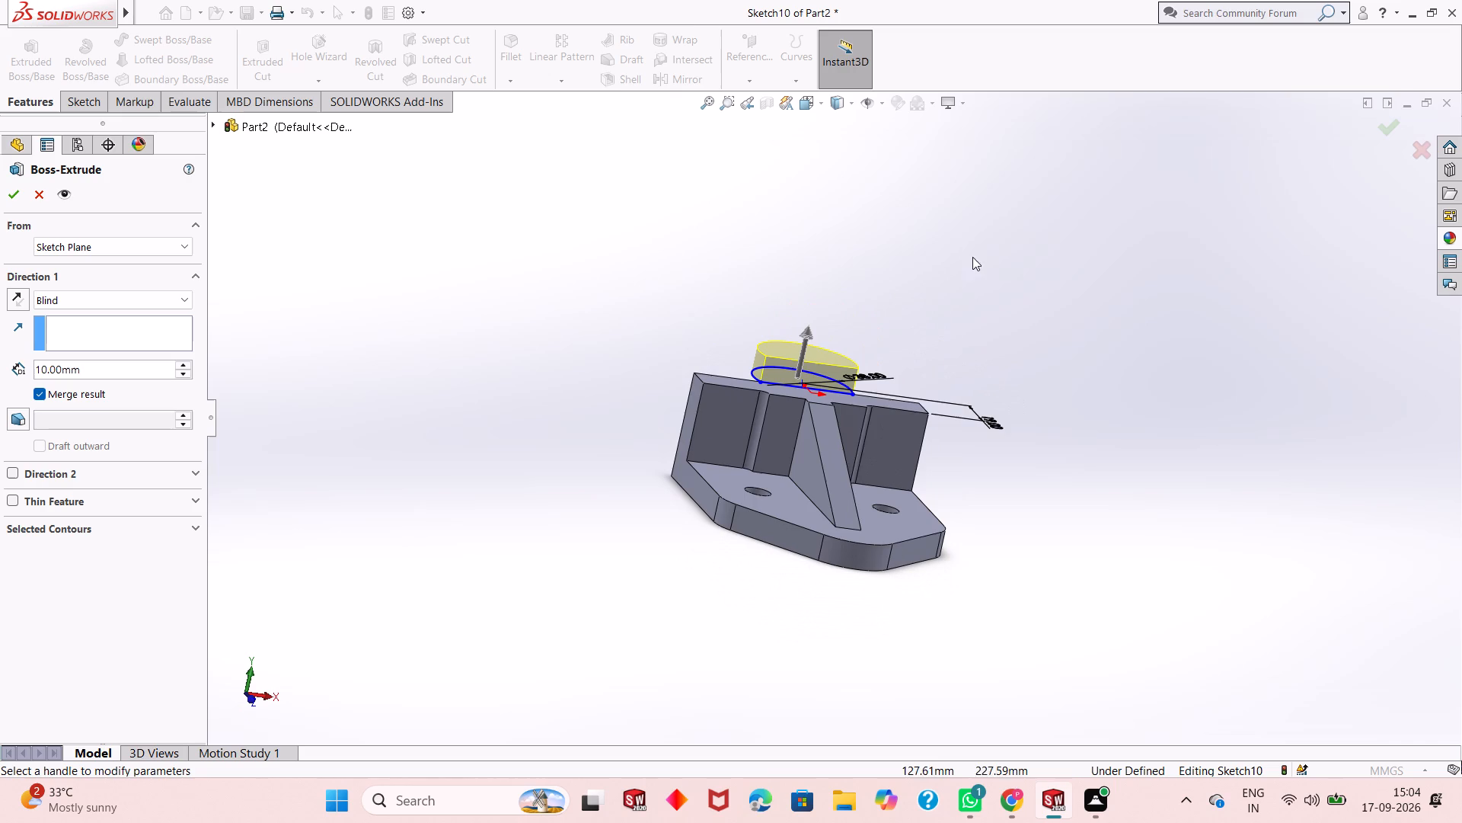
{"action": "middle_click_drag", "start_coordinate": [857, 492], "coordinate": [1007, 503]}
{"action": "scroll", "coordinate": [840, 458], "scroll_direction": "down", "scroll_amount": 4}
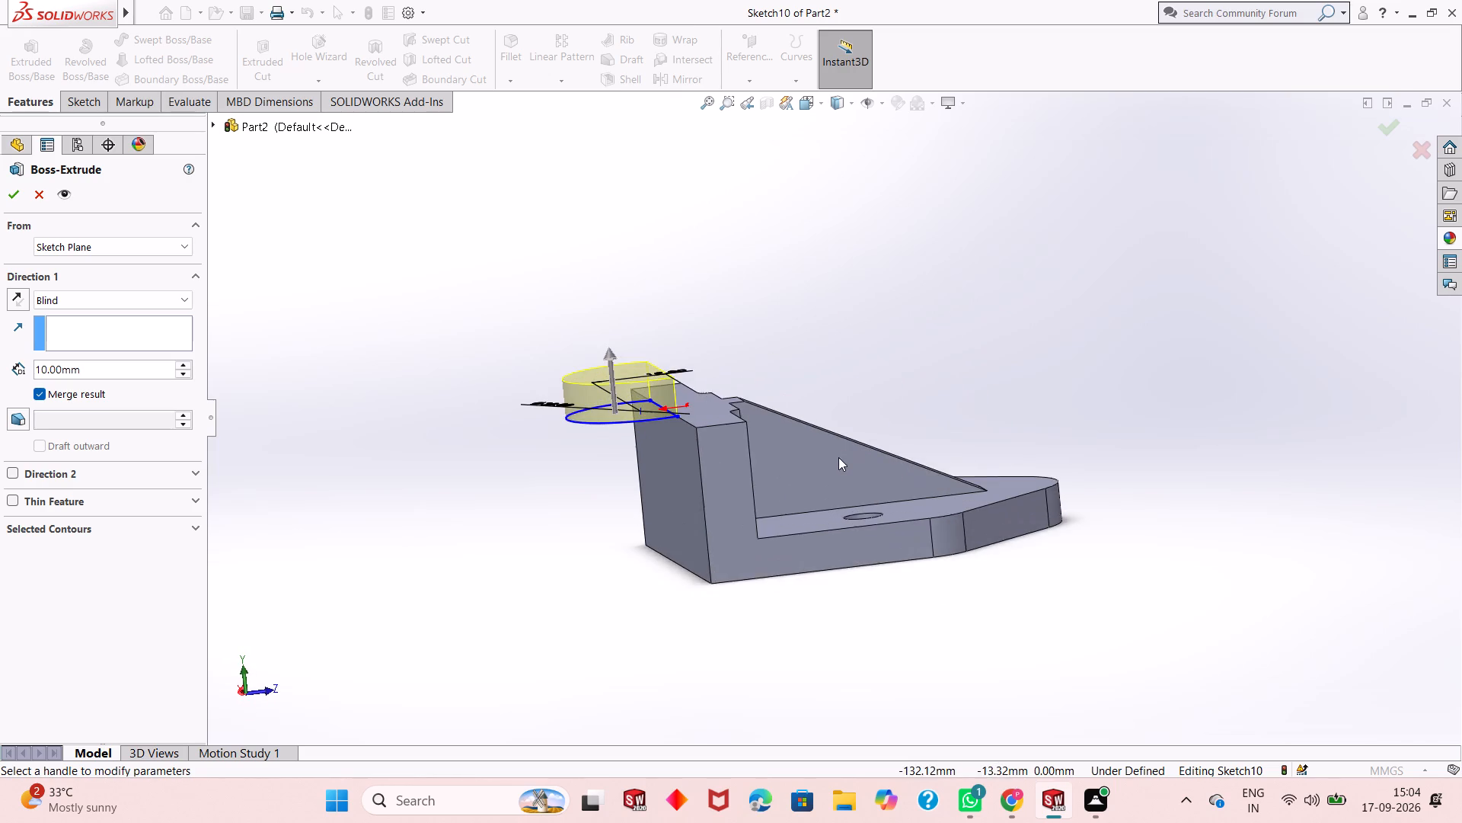
{"action": "scroll", "coordinate": [737, 477], "scroll_direction": "up", "scroll_amount": 1}
{"action": "middle_click_drag", "start_coordinate": [621, 445], "coordinate": [633, 440]}
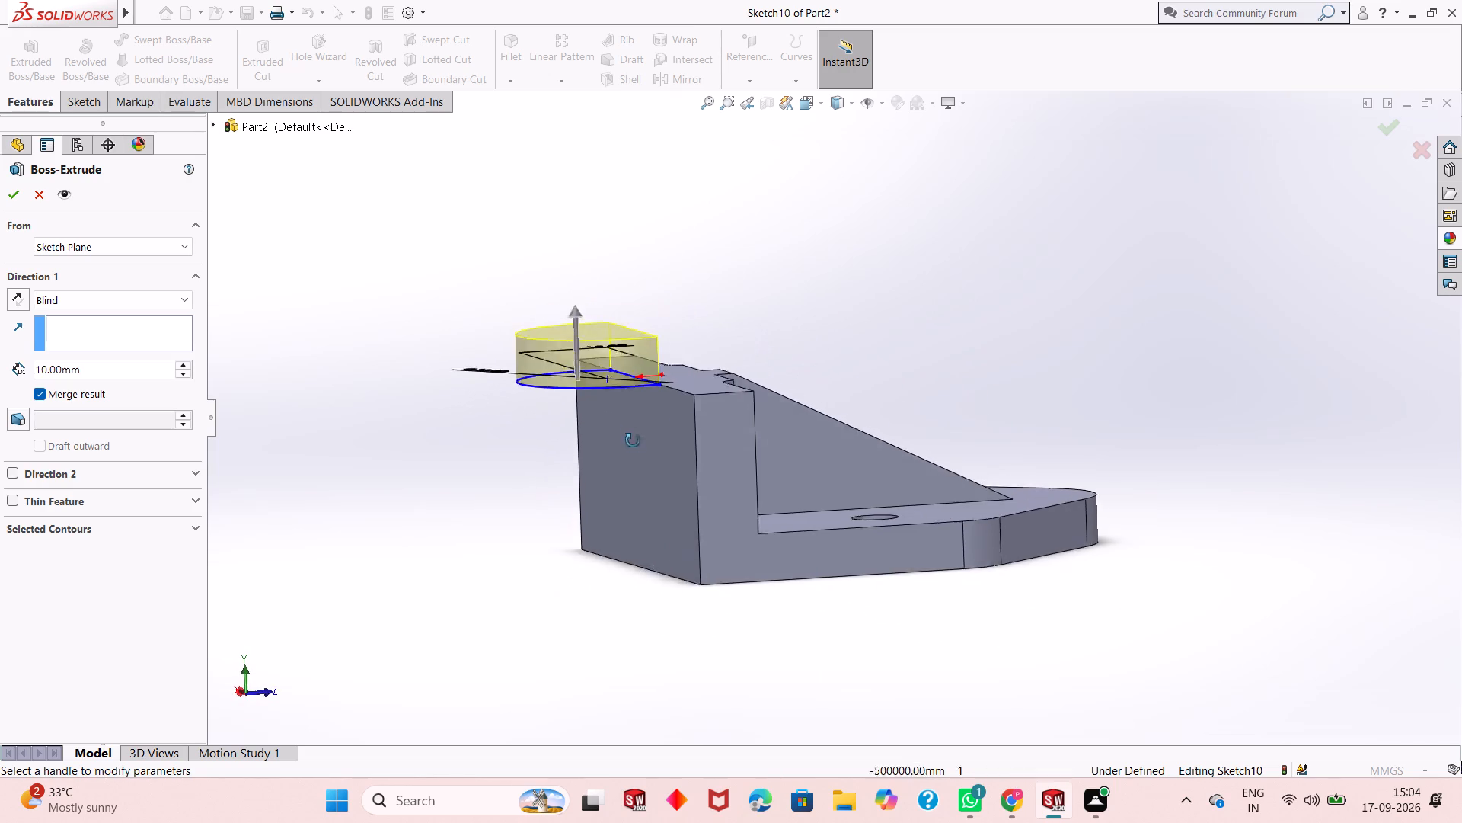
{"action": "middle_click_drag", "start_coordinate": [633, 440], "coordinate": [628, 530]}
{"action": "scroll", "coordinate": [578, 489], "scroll_direction": "up", "scroll_amount": 4}
{"action": "scroll", "coordinate": [735, 486], "scroll_direction": "down", "scroll_amount": 2}
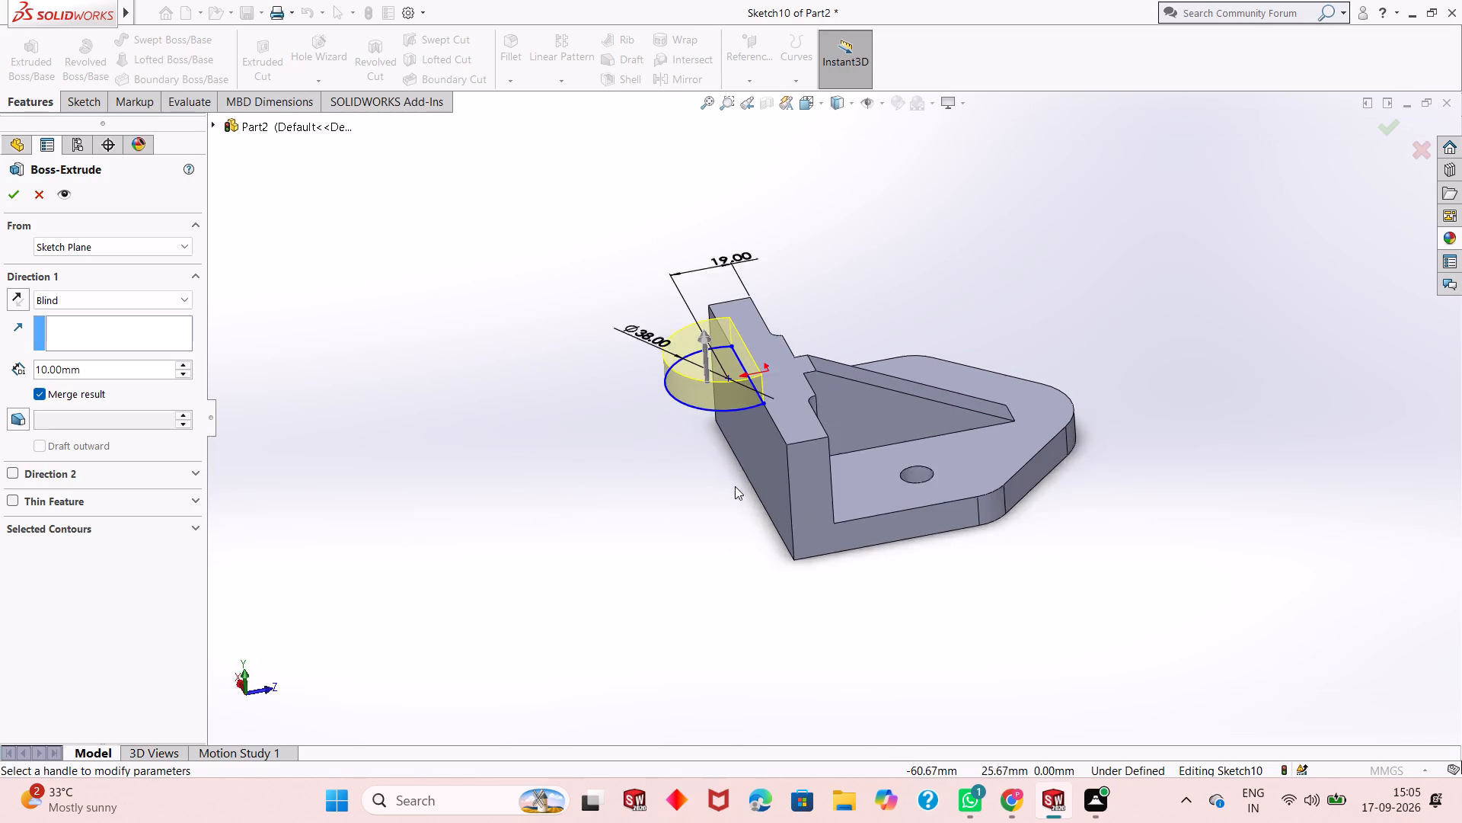
{"action": "scroll", "coordinate": [735, 486], "scroll_direction": "down", "scroll_amount": 2}
{"action": "scroll", "coordinate": [807, 341], "scroll_direction": "down", "scroll_amount": 1}
{"action": "scroll", "coordinate": [807, 341], "scroll_direction": "up", "scroll_amount": 1}
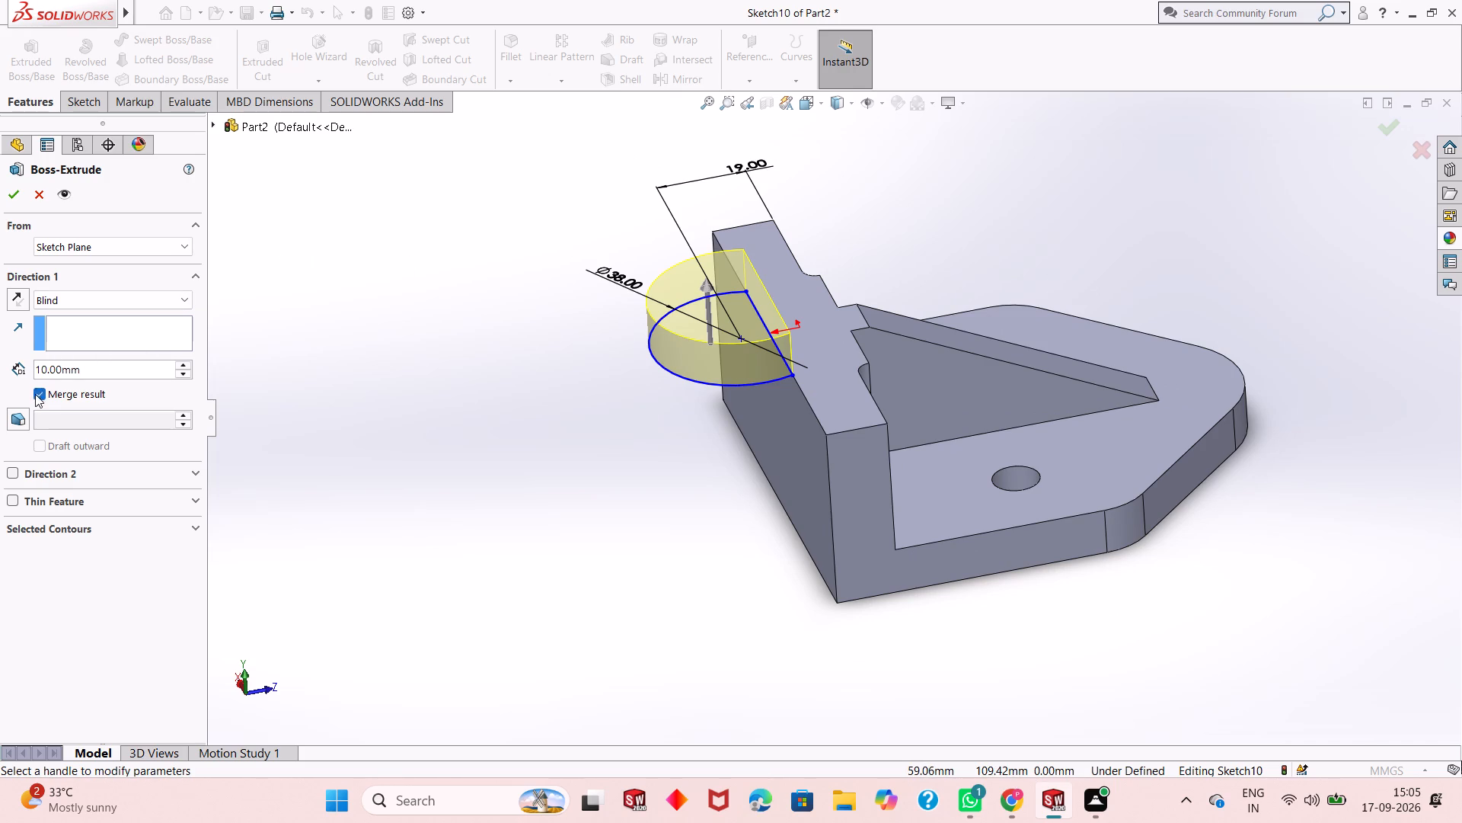
{"action": "left_click", "coordinate": [24, 303]}
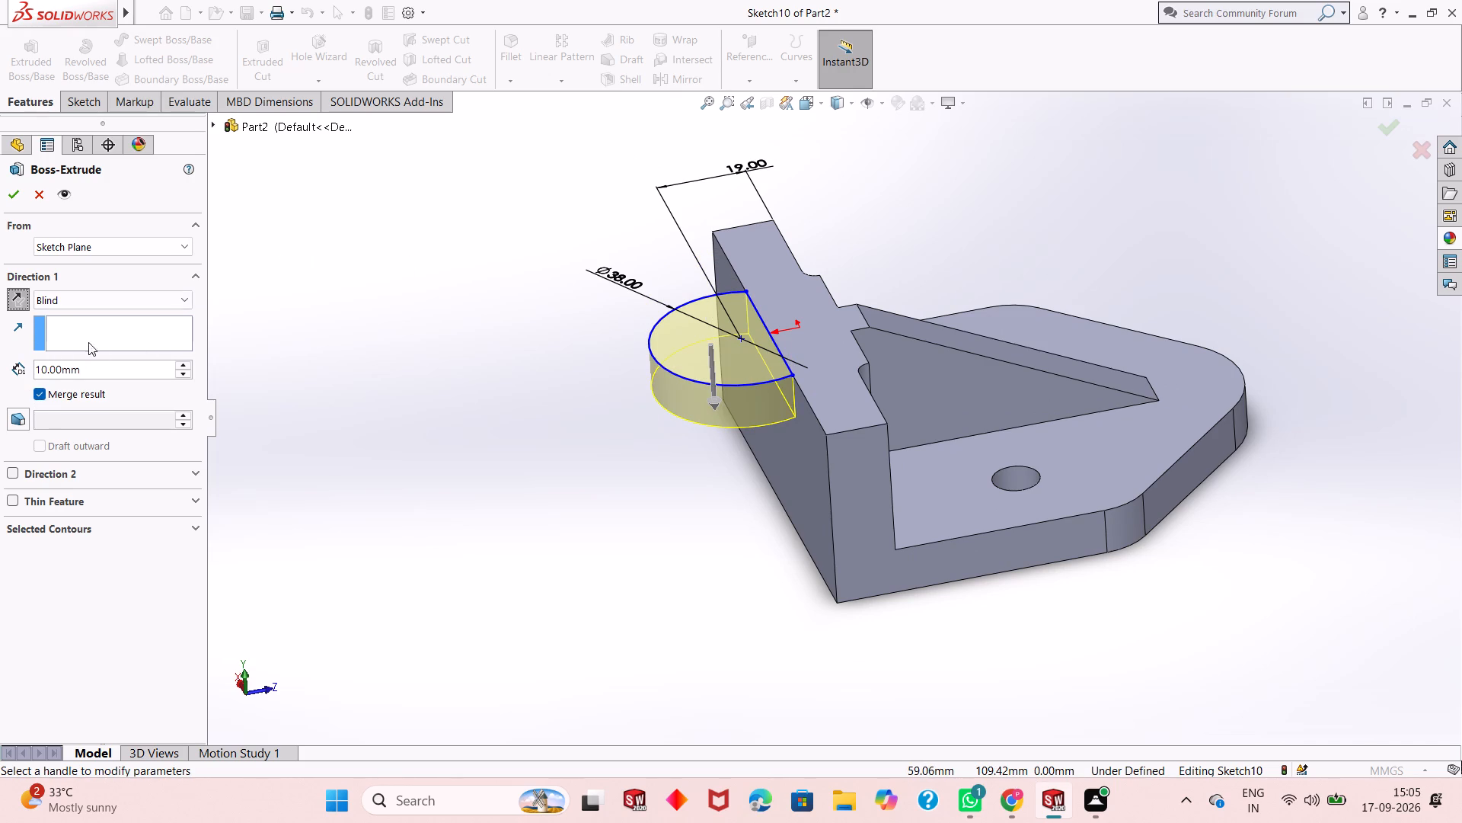
{"action": "double_click", "coordinate": [110, 368]}
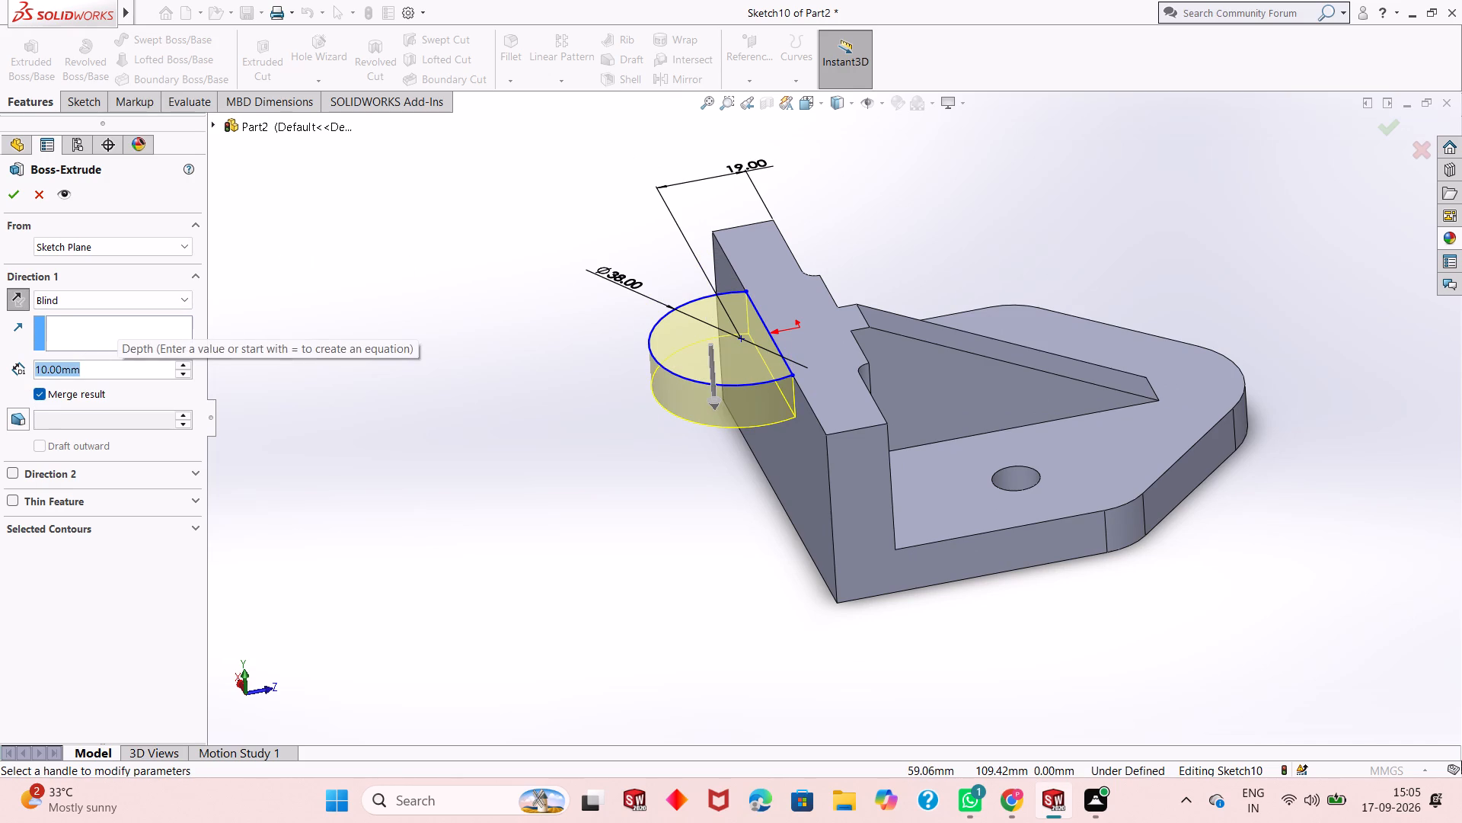
{"action": "type", "text": "40"}
{"action": "key", "text": "Return"}
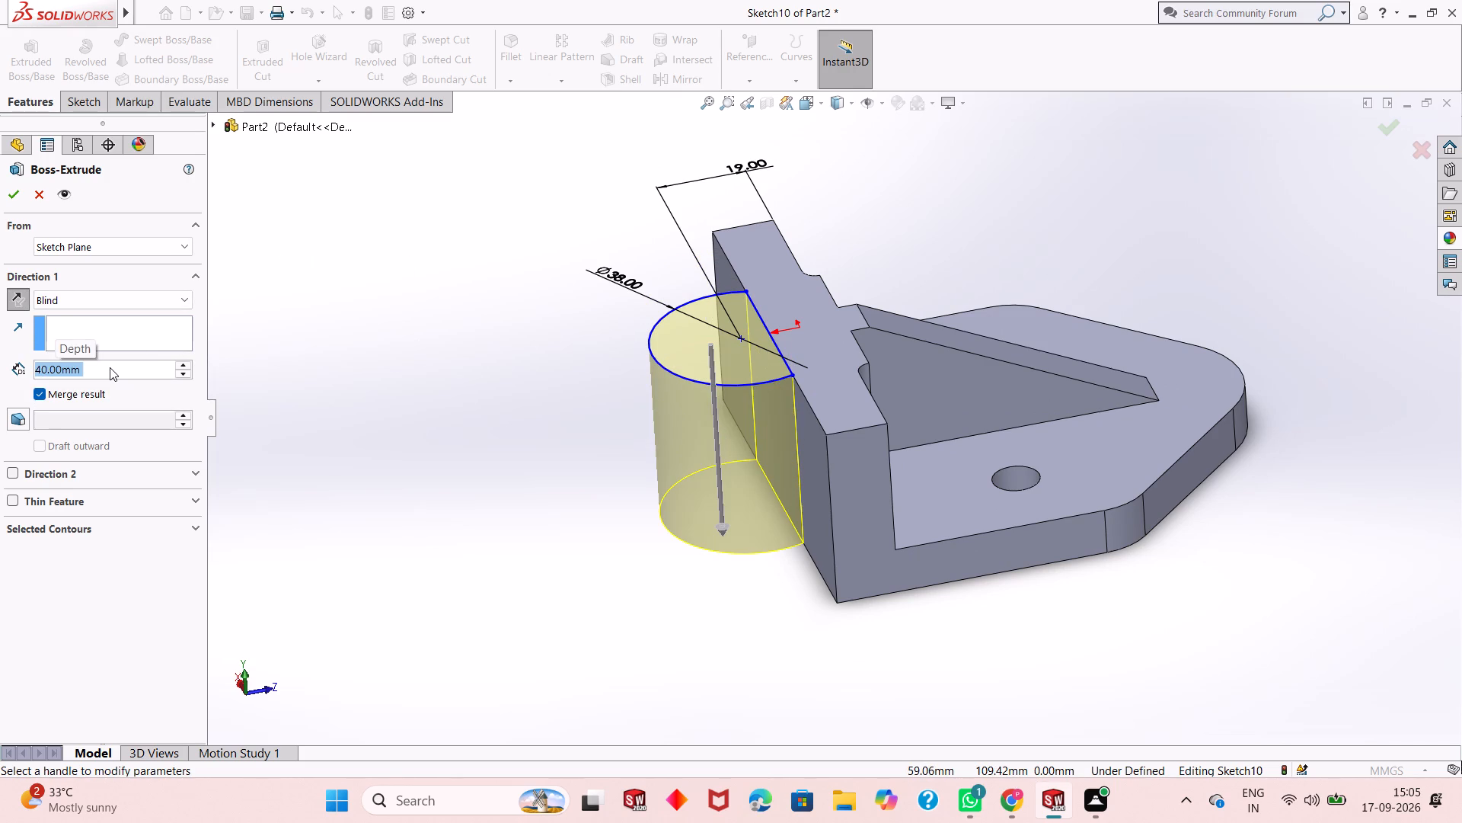
{"action": "left_click", "coordinate": [14, 182]}
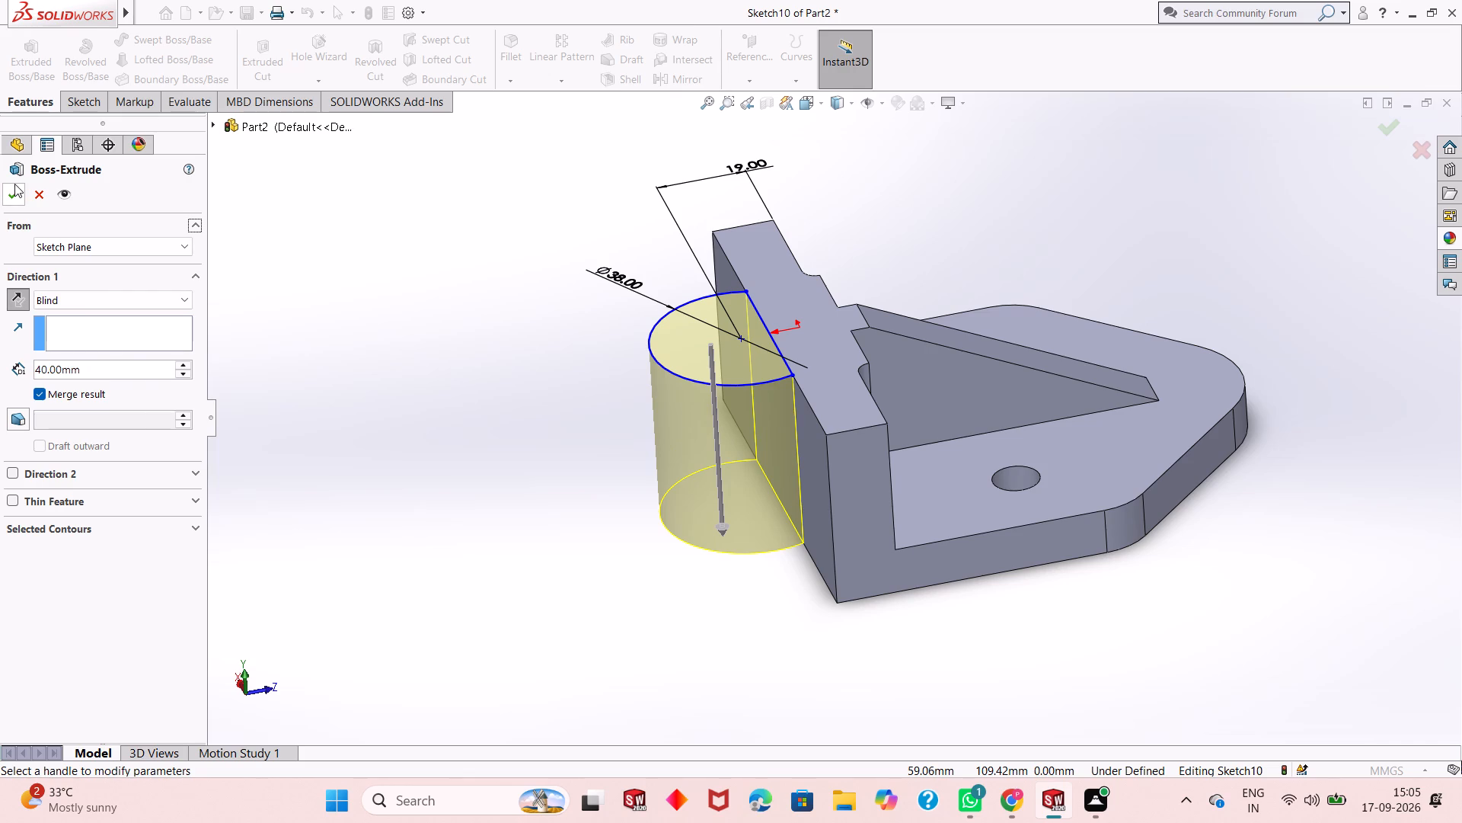
{"action": "left_click", "coordinate": [14, 184]}
Examine the rear cylindrical boss and its junction with the upright from several angles.
{"action": "middle_click_drag", "start_coordinate": [643, 568], "coordinate": [640, 472]}
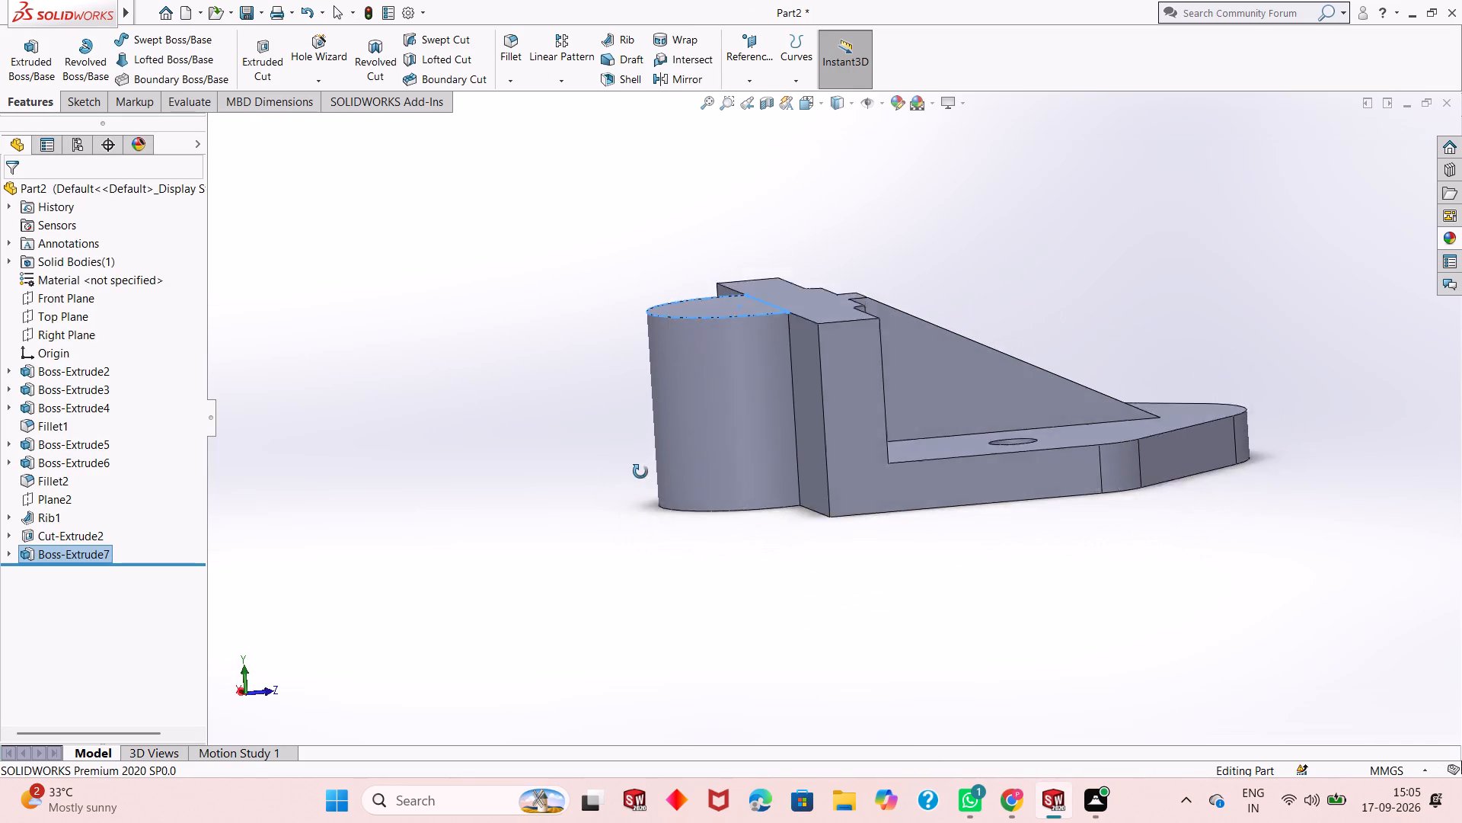
{"action": "middle_click_drag", "start_coordinate": [640, 472], "coordinate": [644, 451]}
{"action": "left_click", "coordinate": [590, 526]}
{"action": "middle_click_drag", "start_coordinate": [707, 448], "coordinate": [726, 498]}
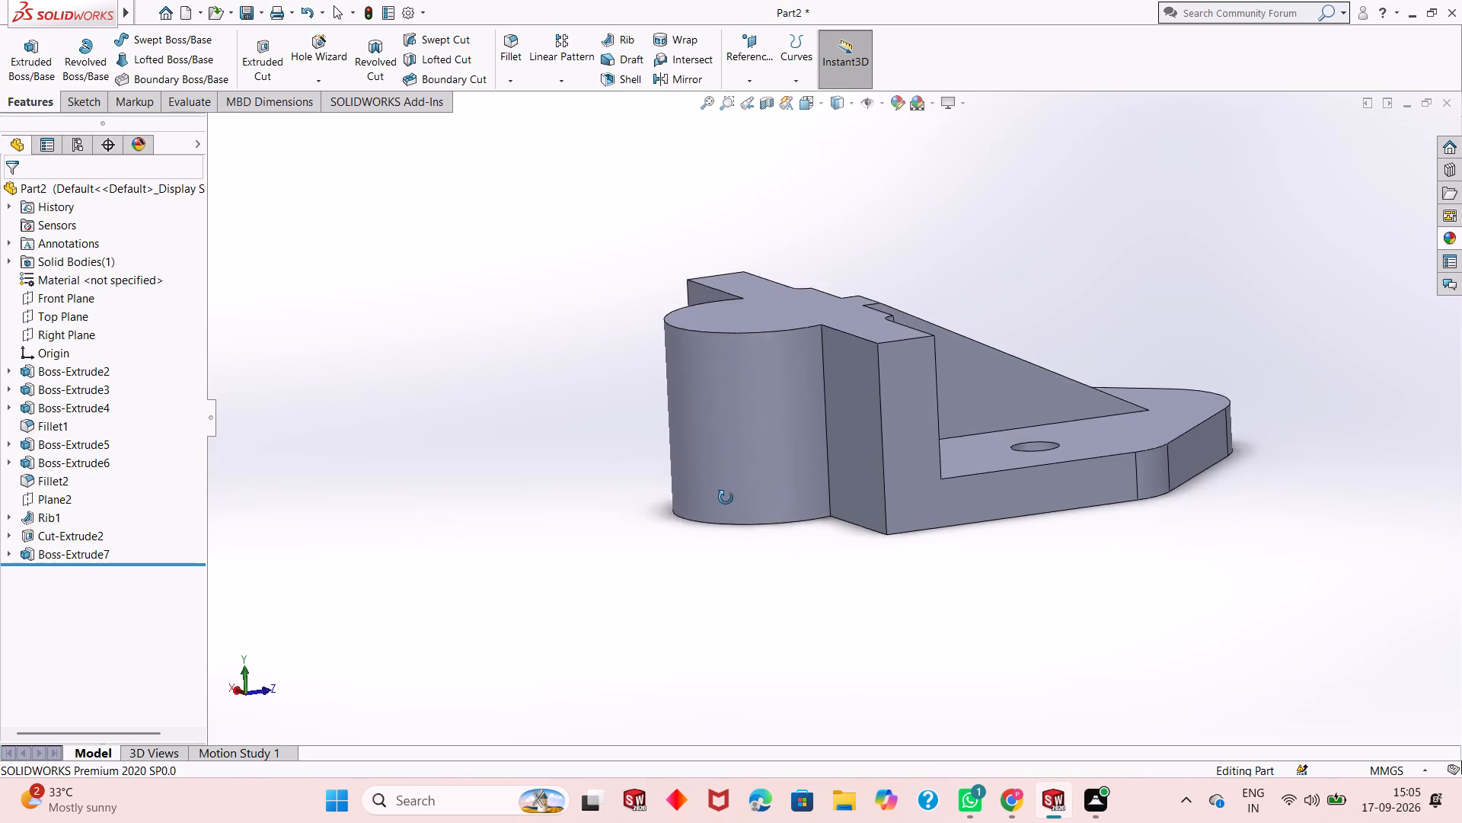
{"action": "middle_click_drag", "start_coordinate": [726, 498], "coordinate": [722, 648]}
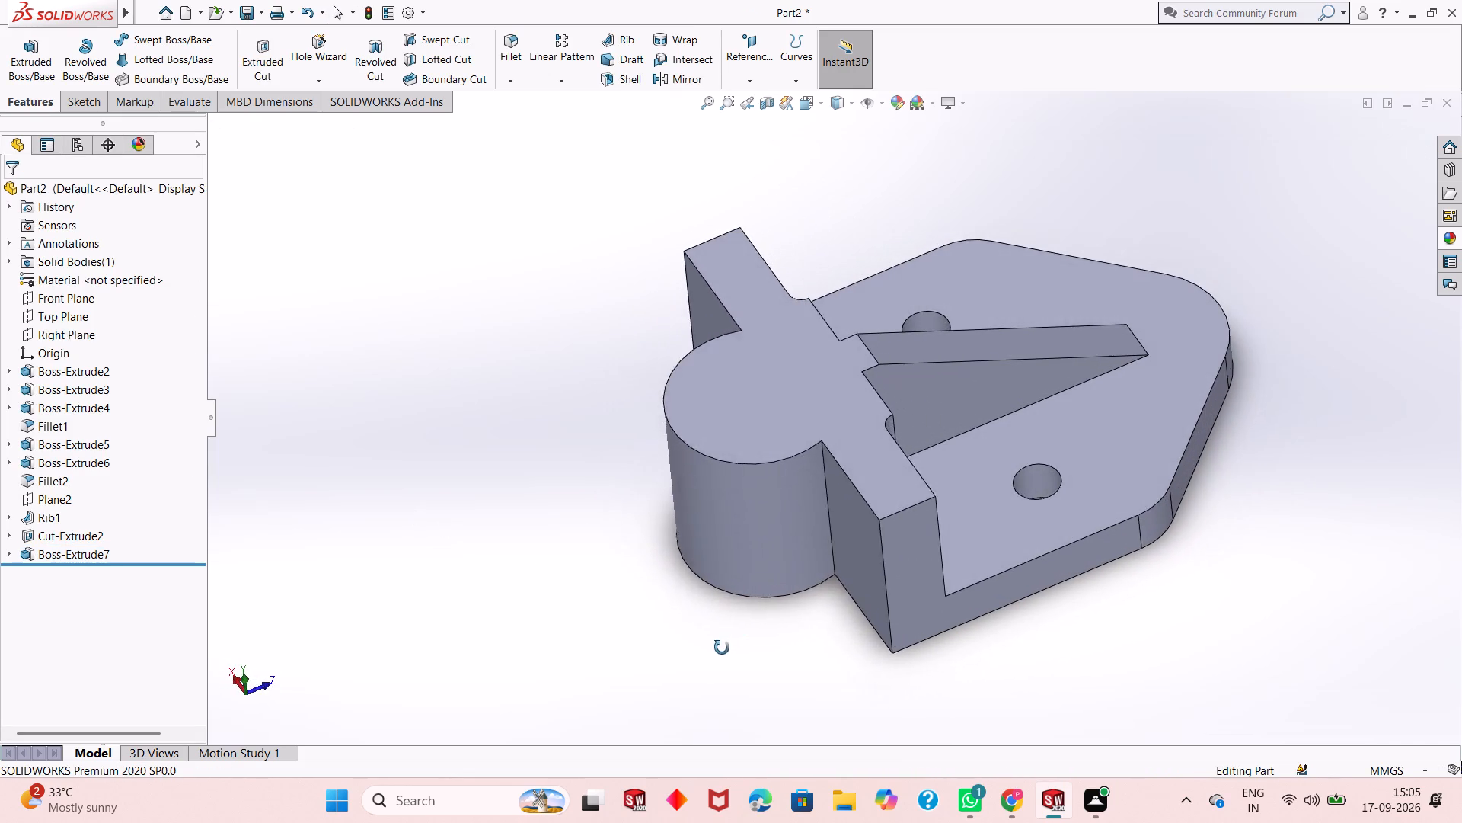
{"action": "middle_click_drag", "start_coordinate": [722, 648], "coordinate": [716, 659]}
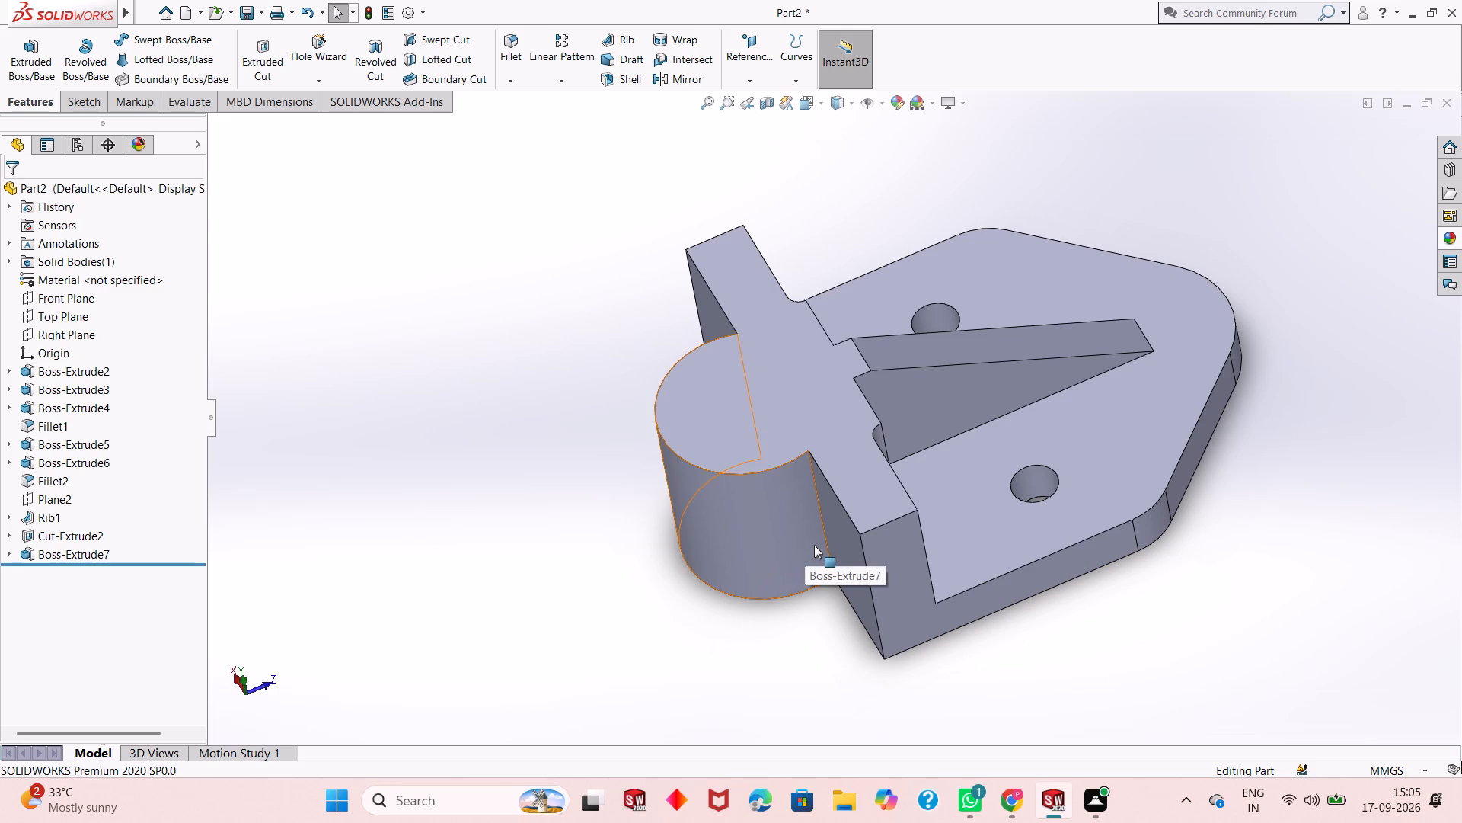
{"action": "scroll", "coordinate": [814, 545], "scroll_direction": "up", "scroll_amount": 2}
{"action": "scroll", "coordinate": [905, 432], "scroll_direction": "down", "scroll_amount": 1}
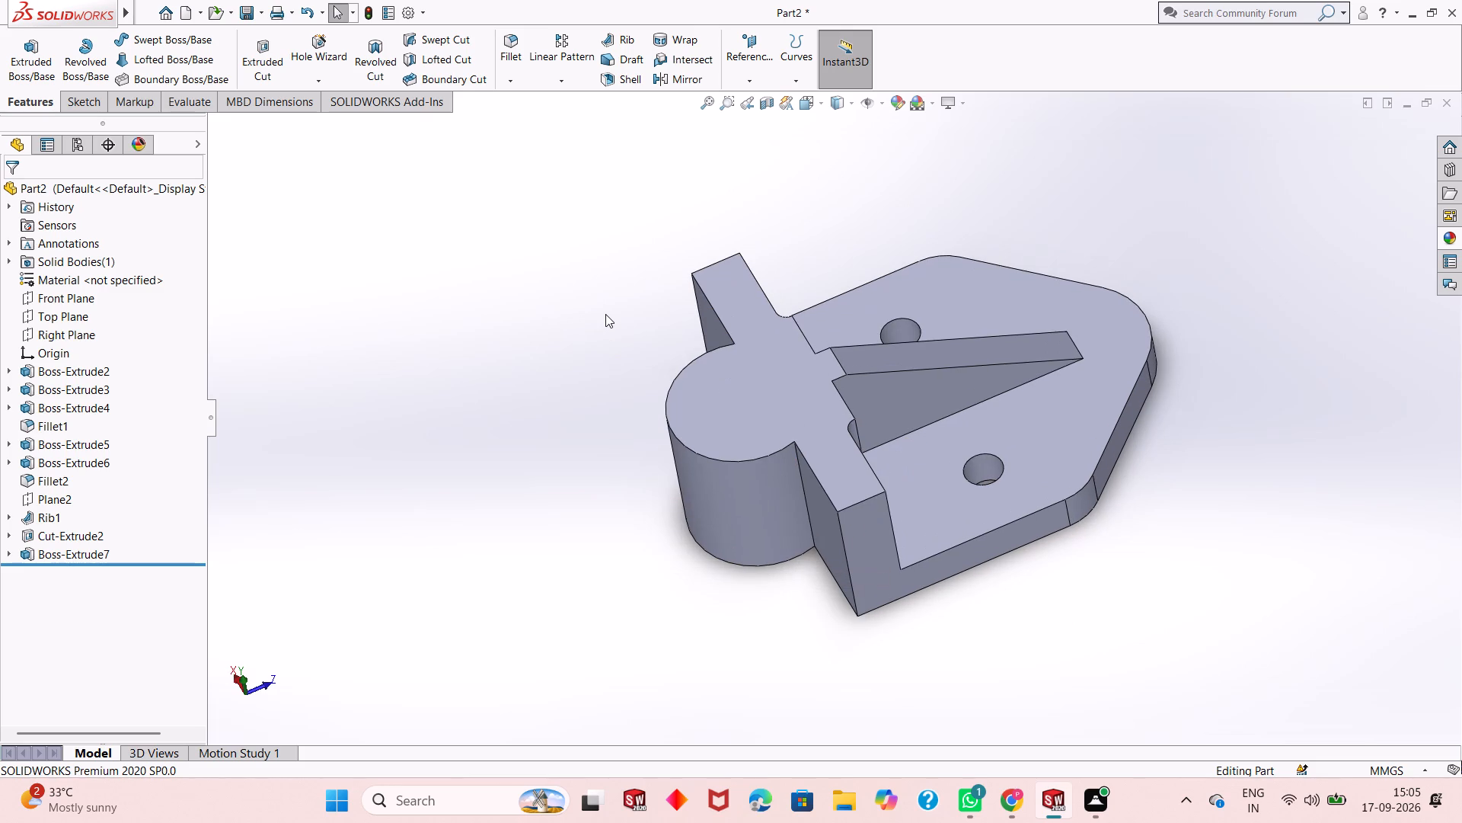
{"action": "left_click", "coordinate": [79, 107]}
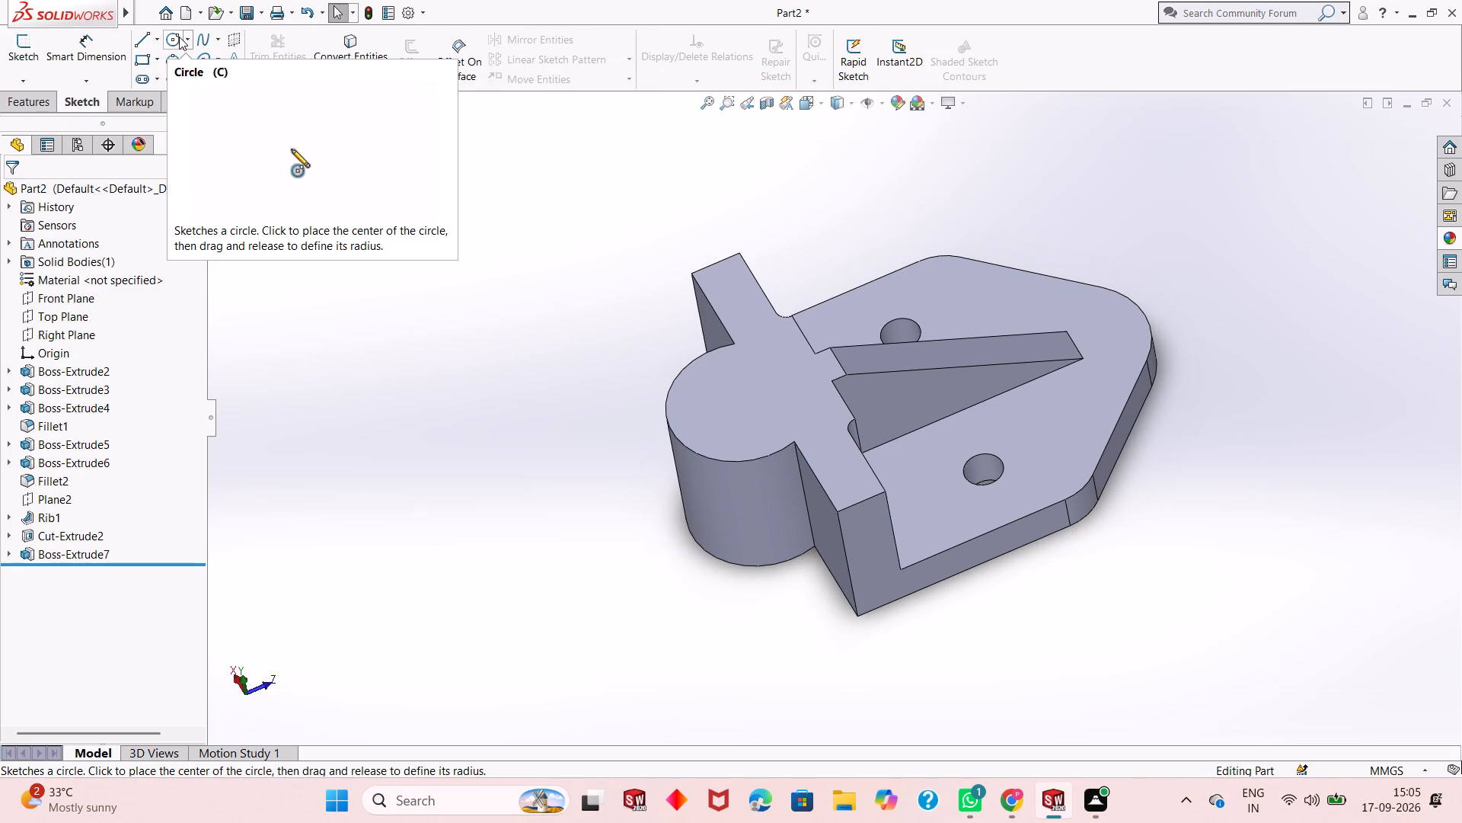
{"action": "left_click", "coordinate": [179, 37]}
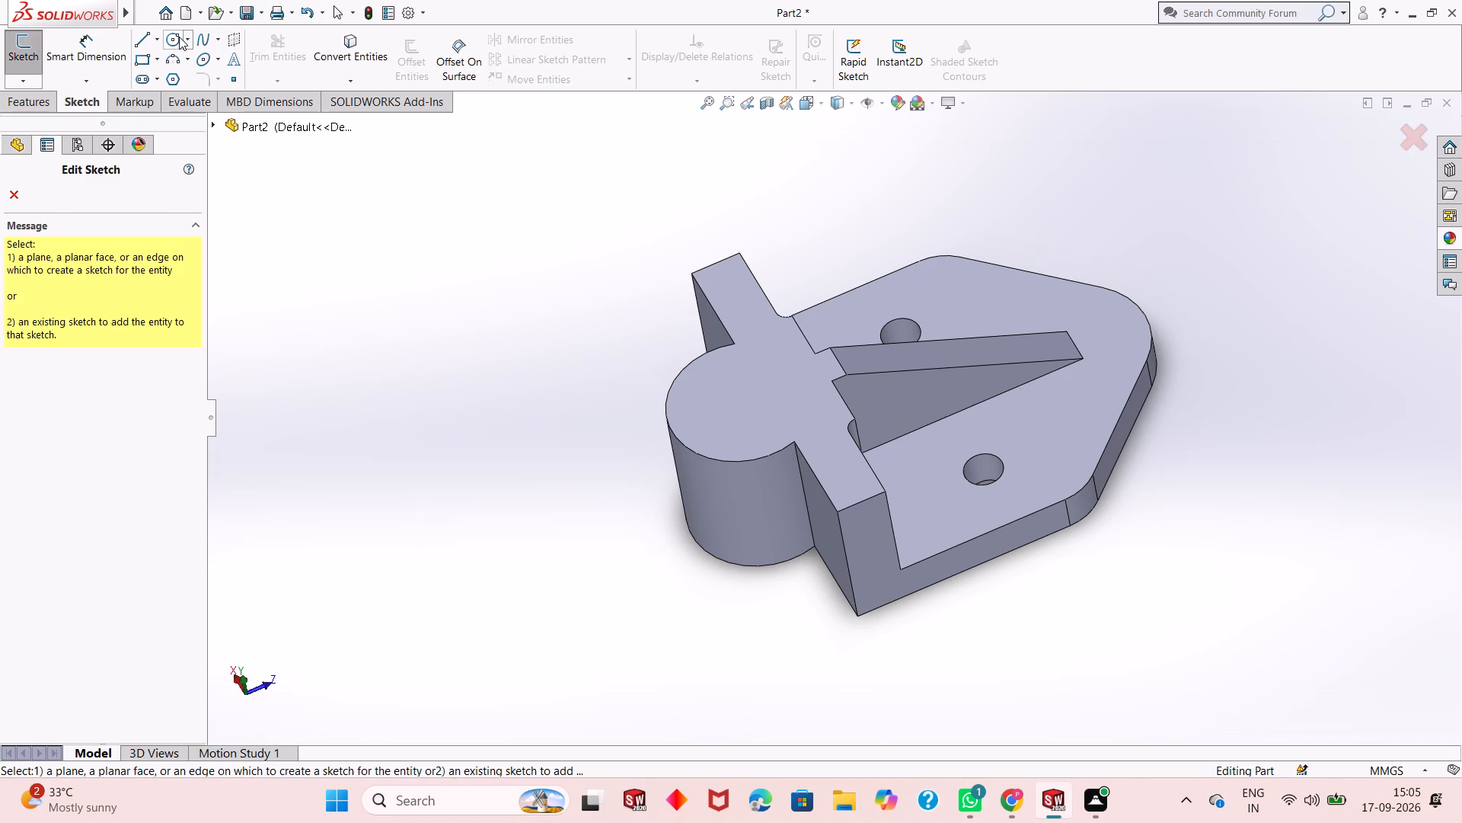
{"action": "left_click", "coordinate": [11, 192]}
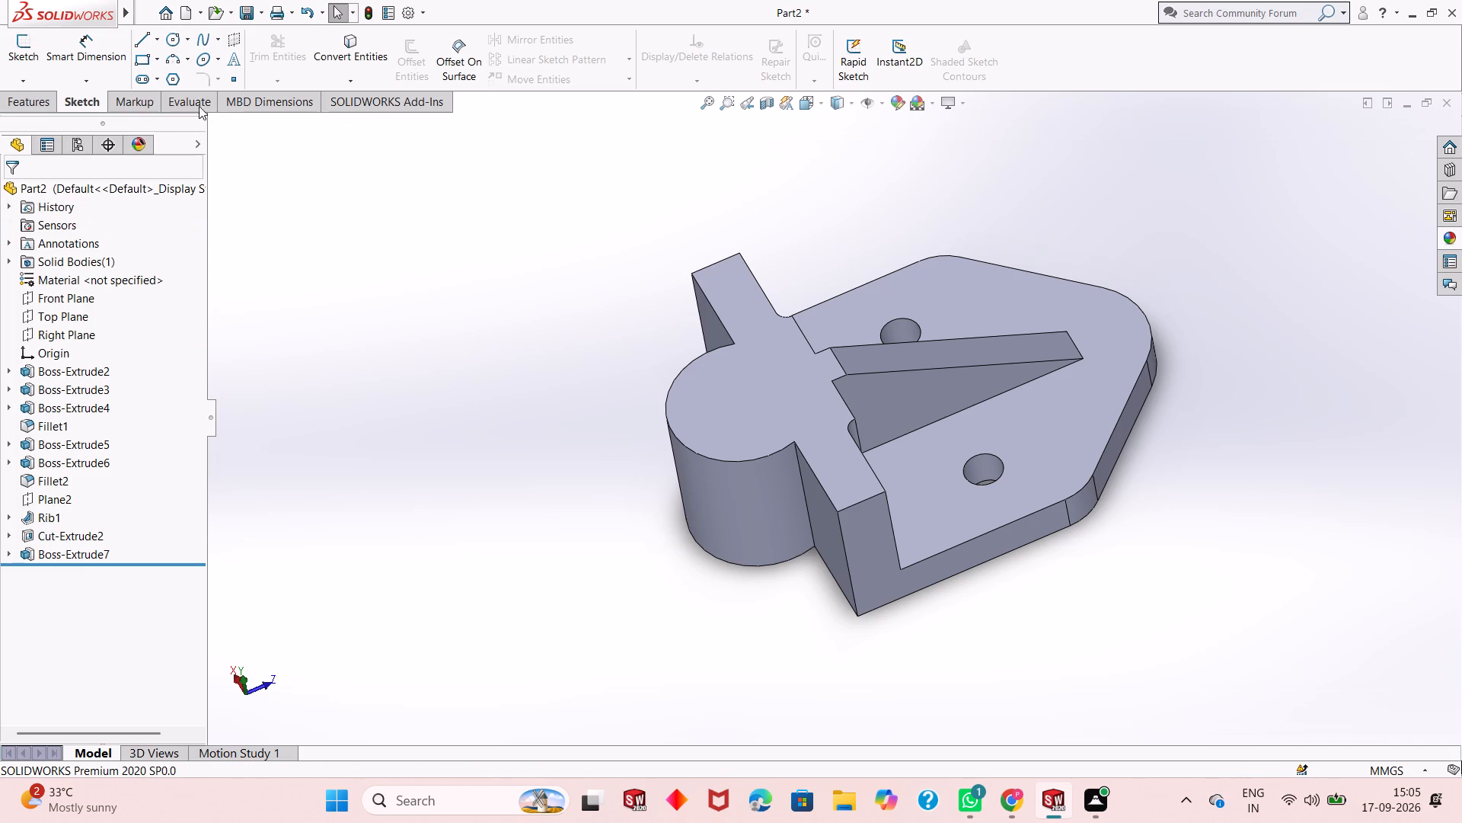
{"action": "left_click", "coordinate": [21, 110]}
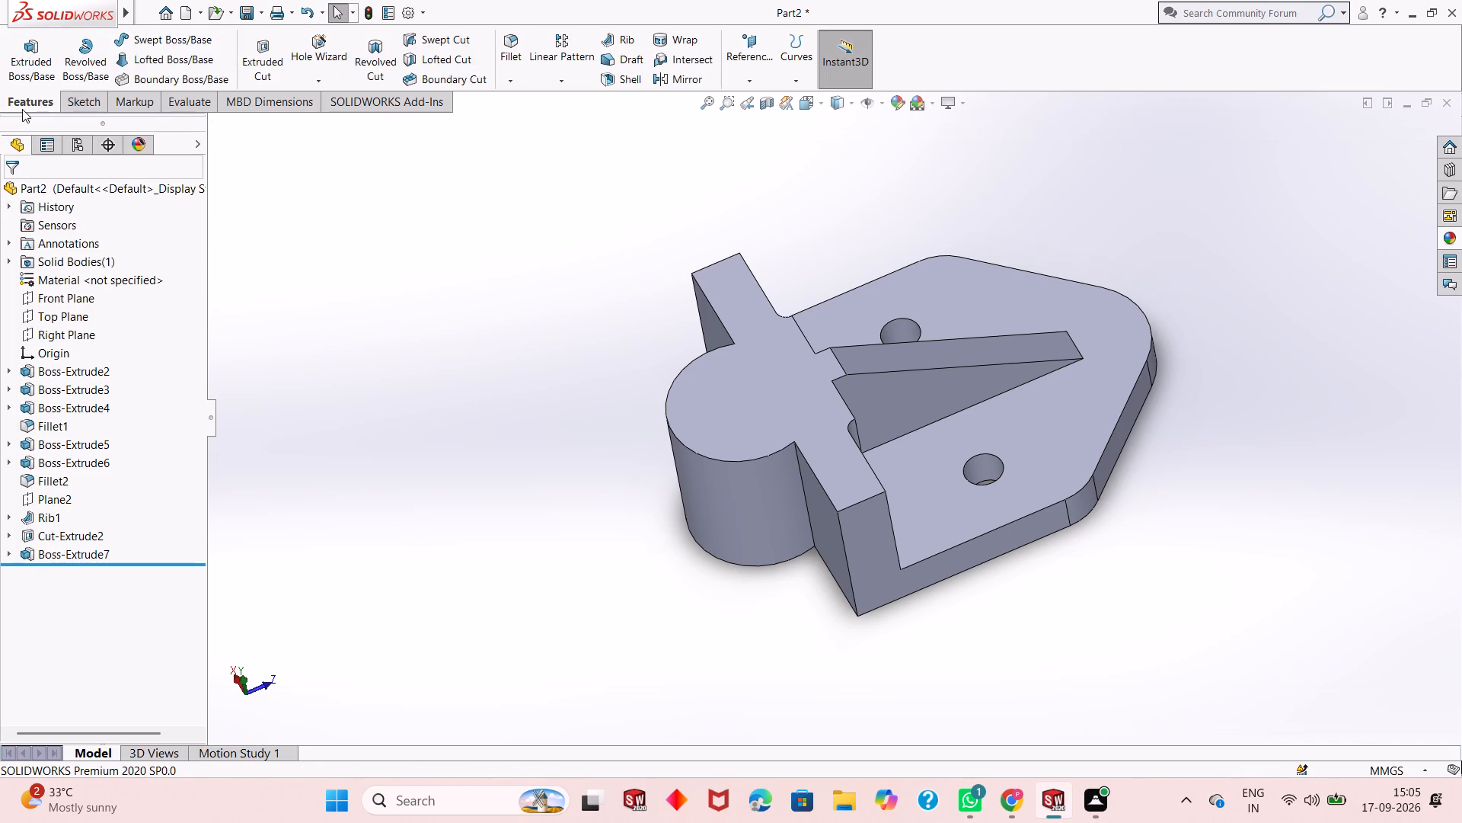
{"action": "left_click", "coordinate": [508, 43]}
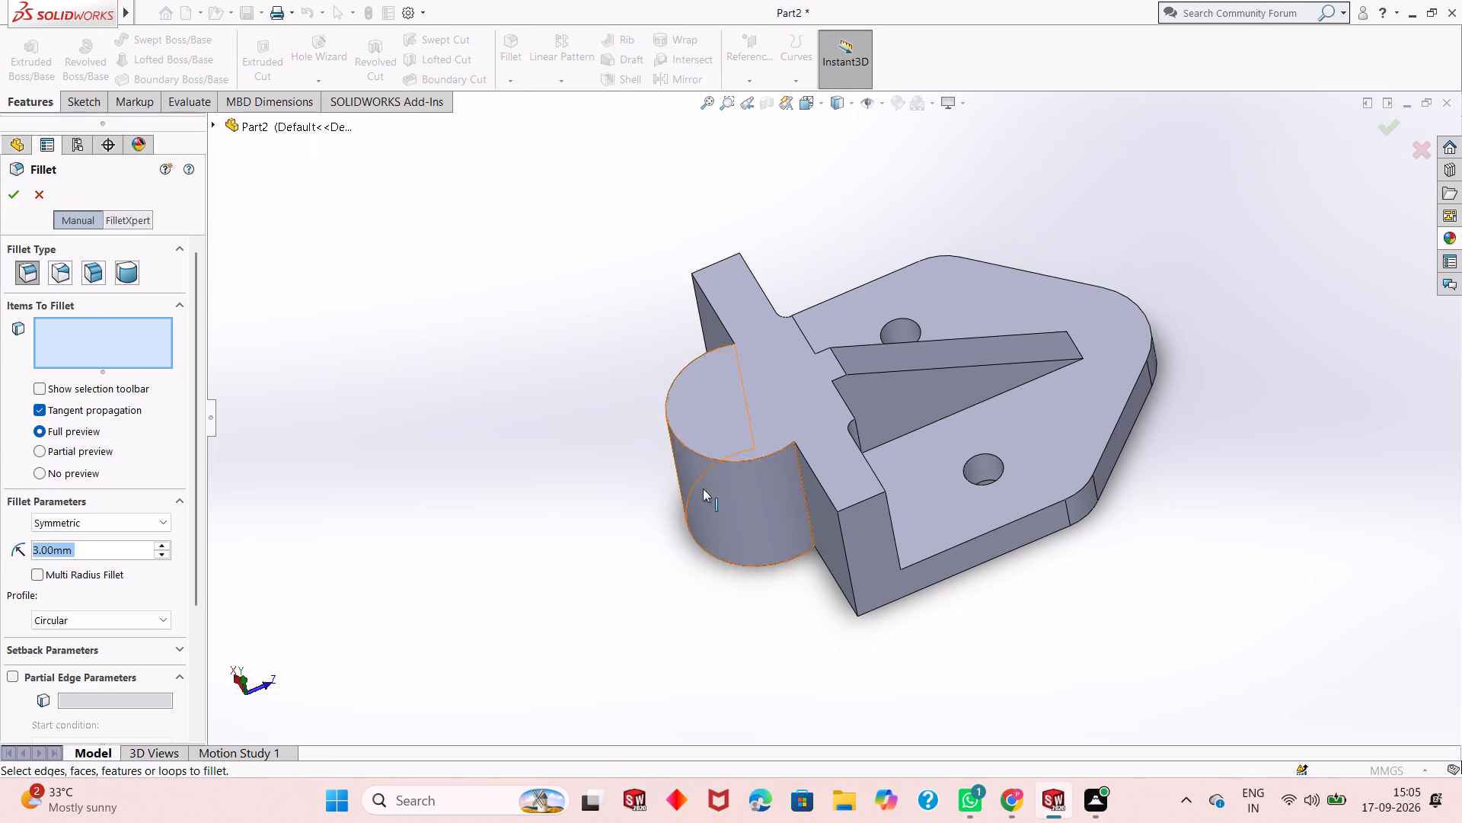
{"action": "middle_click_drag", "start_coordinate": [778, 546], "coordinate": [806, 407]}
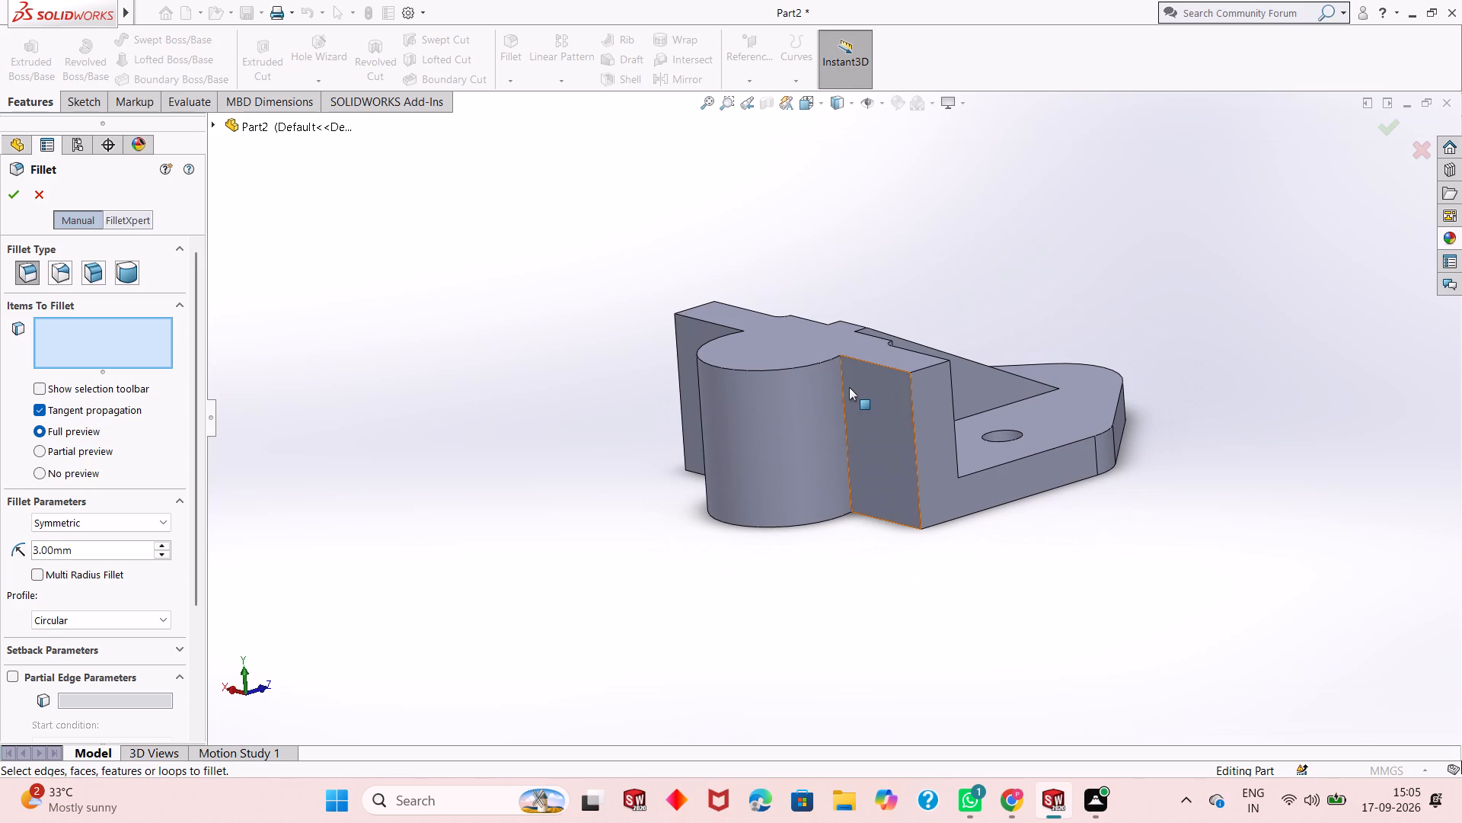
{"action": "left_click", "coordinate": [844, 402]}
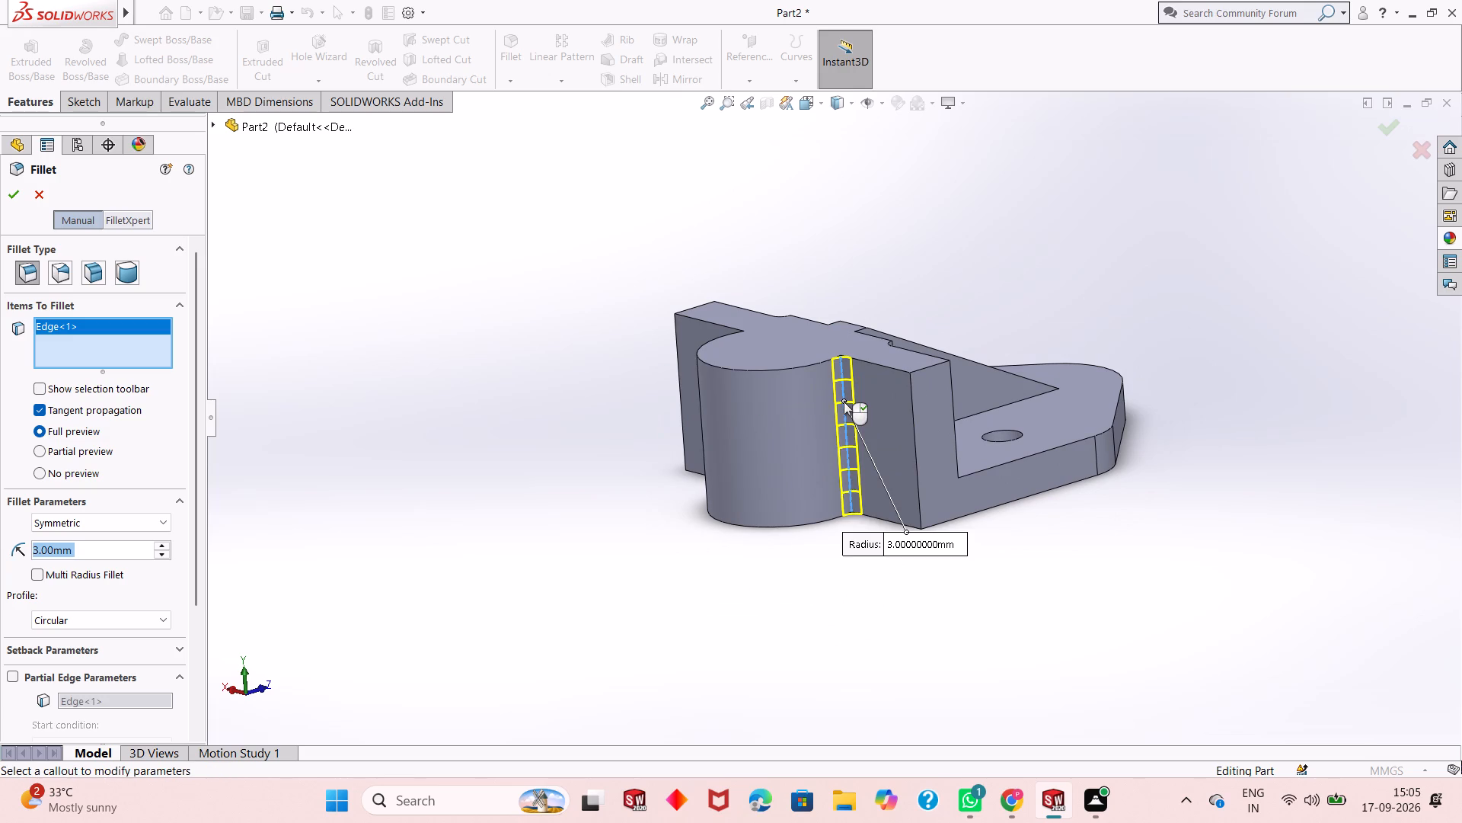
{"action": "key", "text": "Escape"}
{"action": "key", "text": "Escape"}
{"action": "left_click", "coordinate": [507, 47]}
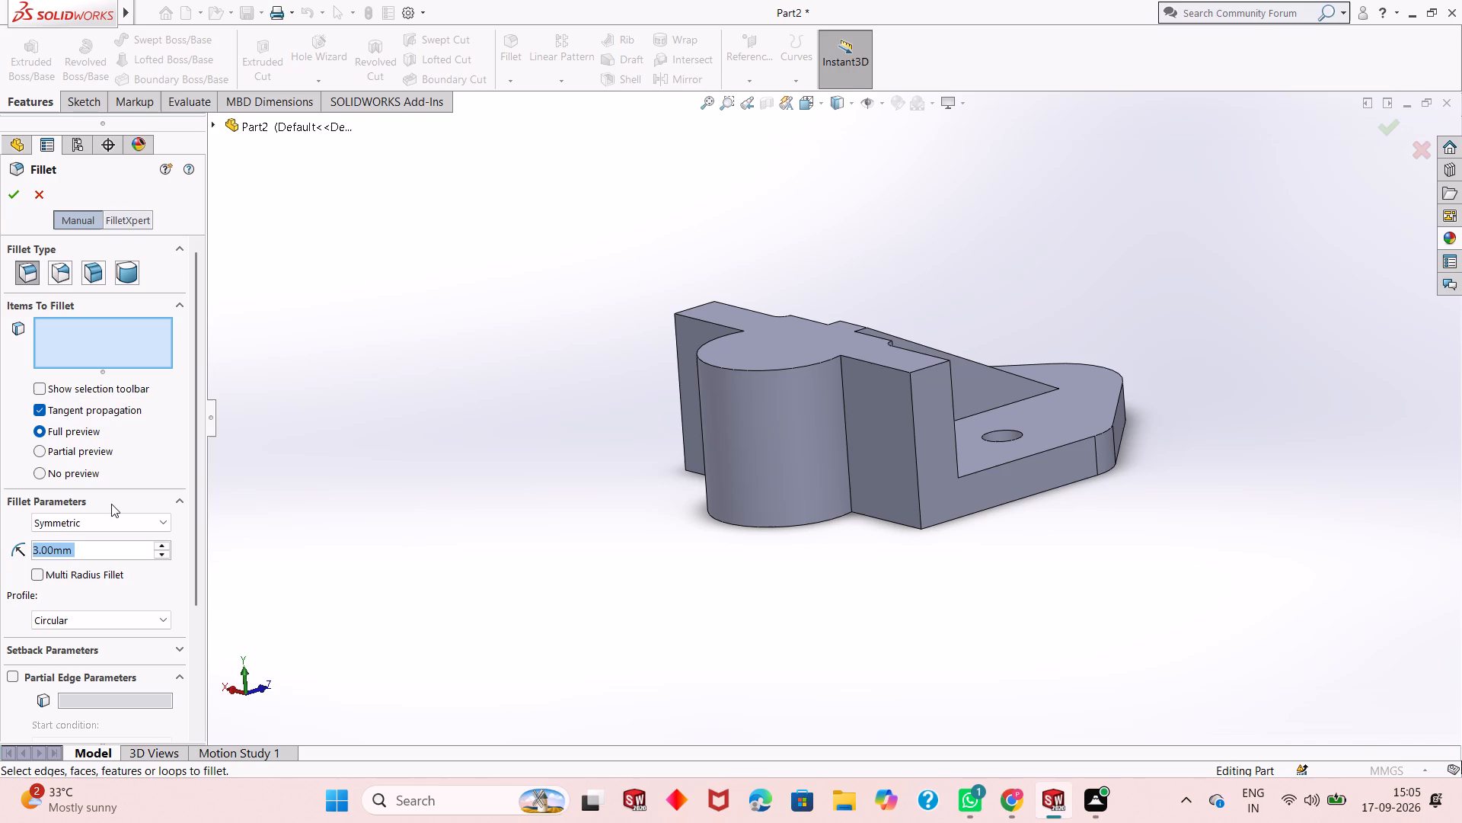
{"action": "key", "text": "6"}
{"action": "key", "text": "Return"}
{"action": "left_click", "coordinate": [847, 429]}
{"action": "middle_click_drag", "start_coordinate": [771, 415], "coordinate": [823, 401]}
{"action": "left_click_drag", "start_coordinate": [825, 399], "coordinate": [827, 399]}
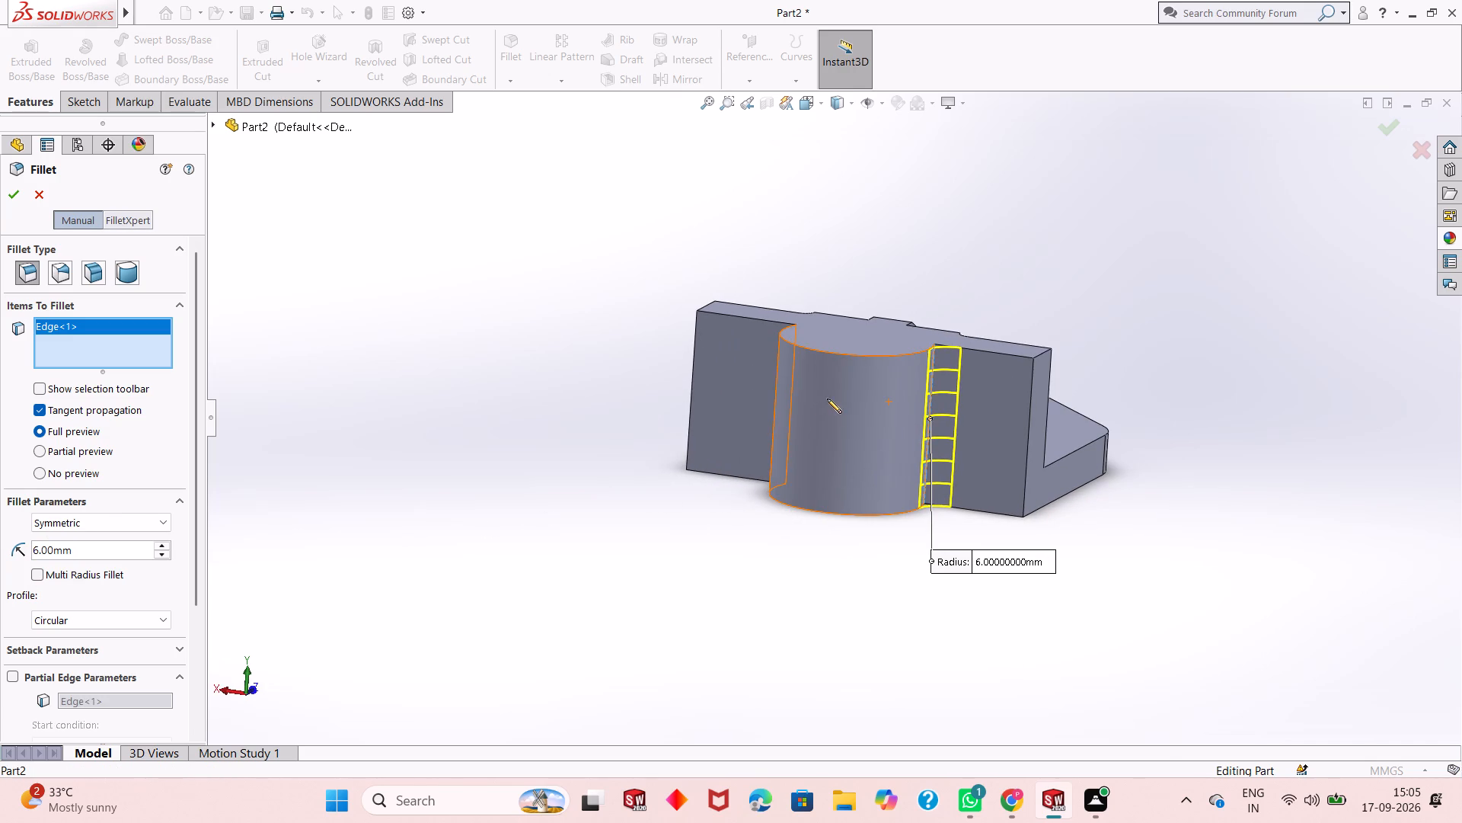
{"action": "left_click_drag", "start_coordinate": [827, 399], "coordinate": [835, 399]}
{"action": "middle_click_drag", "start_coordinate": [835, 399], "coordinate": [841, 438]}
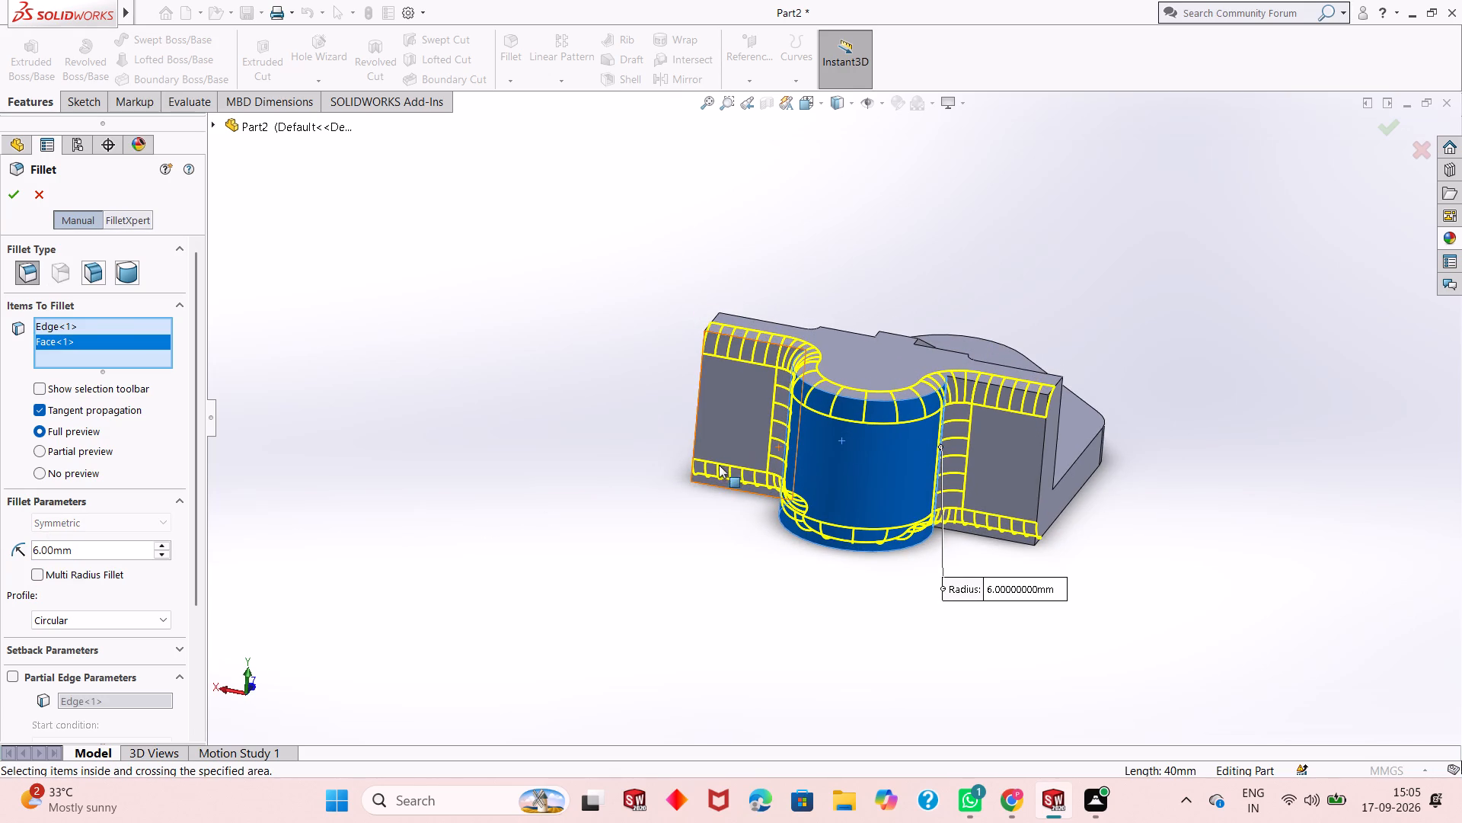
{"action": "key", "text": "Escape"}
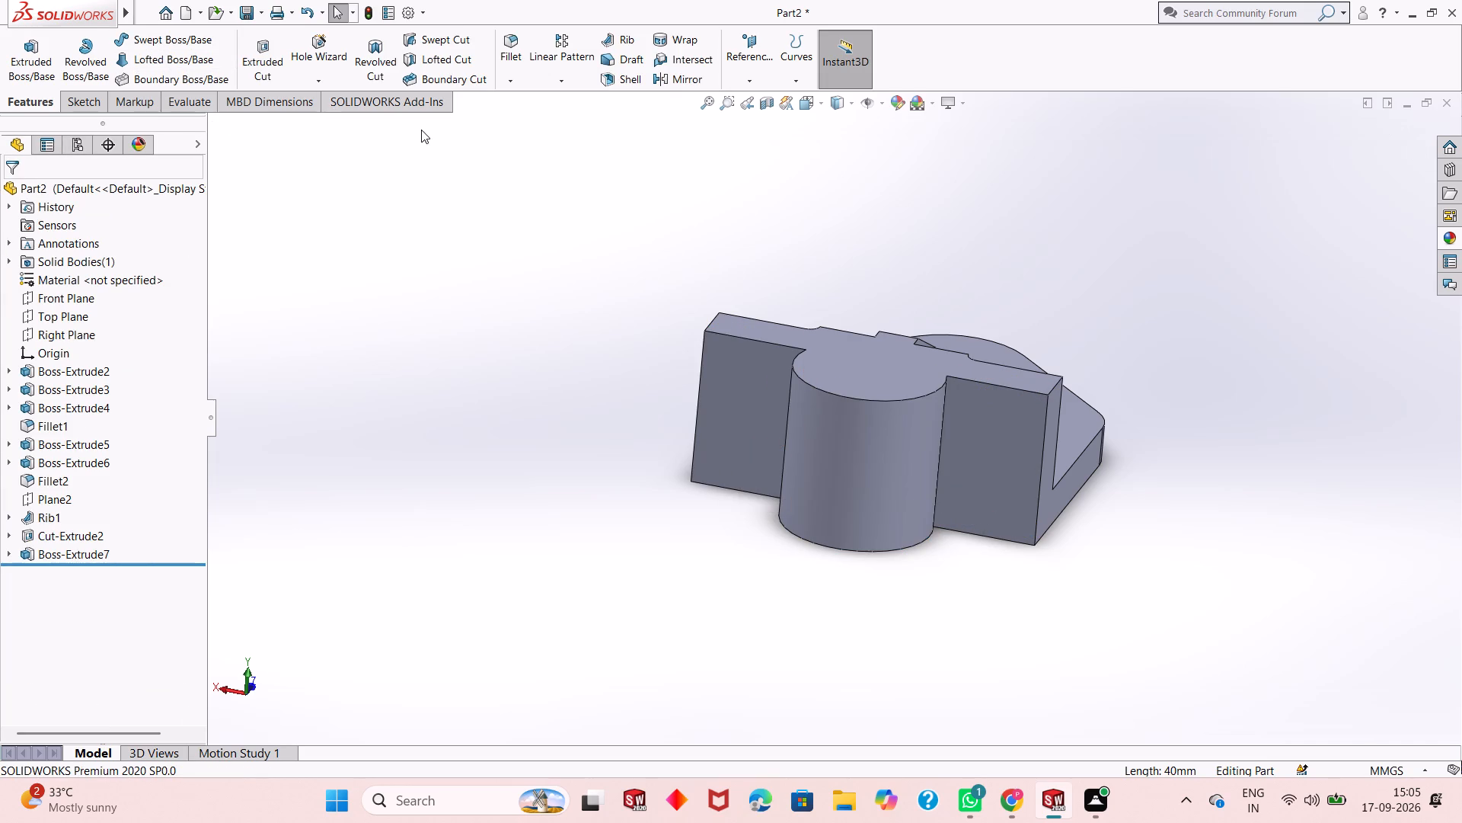
Fillet both vertical edges where the rear cylindrical boss meets the upright with a 6 mm radius.
{"action": "left_click", "coordinate": [512, 66]}
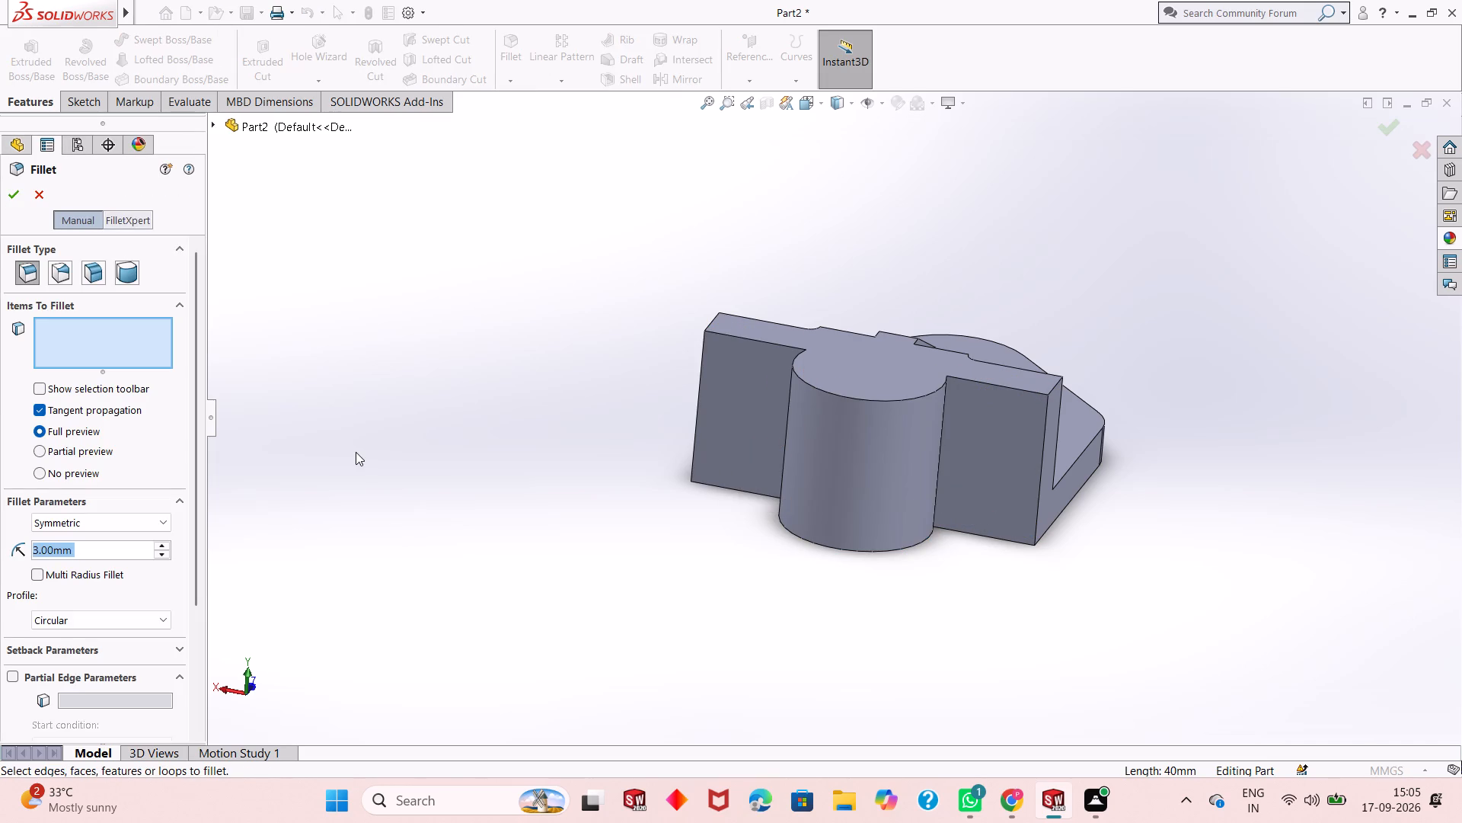
{"action": "key", "text": "6"}
{"action": "key", "text": "Return"}
{"action": "scroll", "coordinate": [579, 579], "scroll_direction": "down", "scroll_amount": 1}
{"action": "middle_click_drag", "start_coordinate": [583, 579], "coordinate": [515, 597]}
{"action": "scroll", "coordinate": [827, 456], "scroll_direction": "down", "scroll_amount": 4}
{"action": "left_click", "coordinate": [994, 413]}
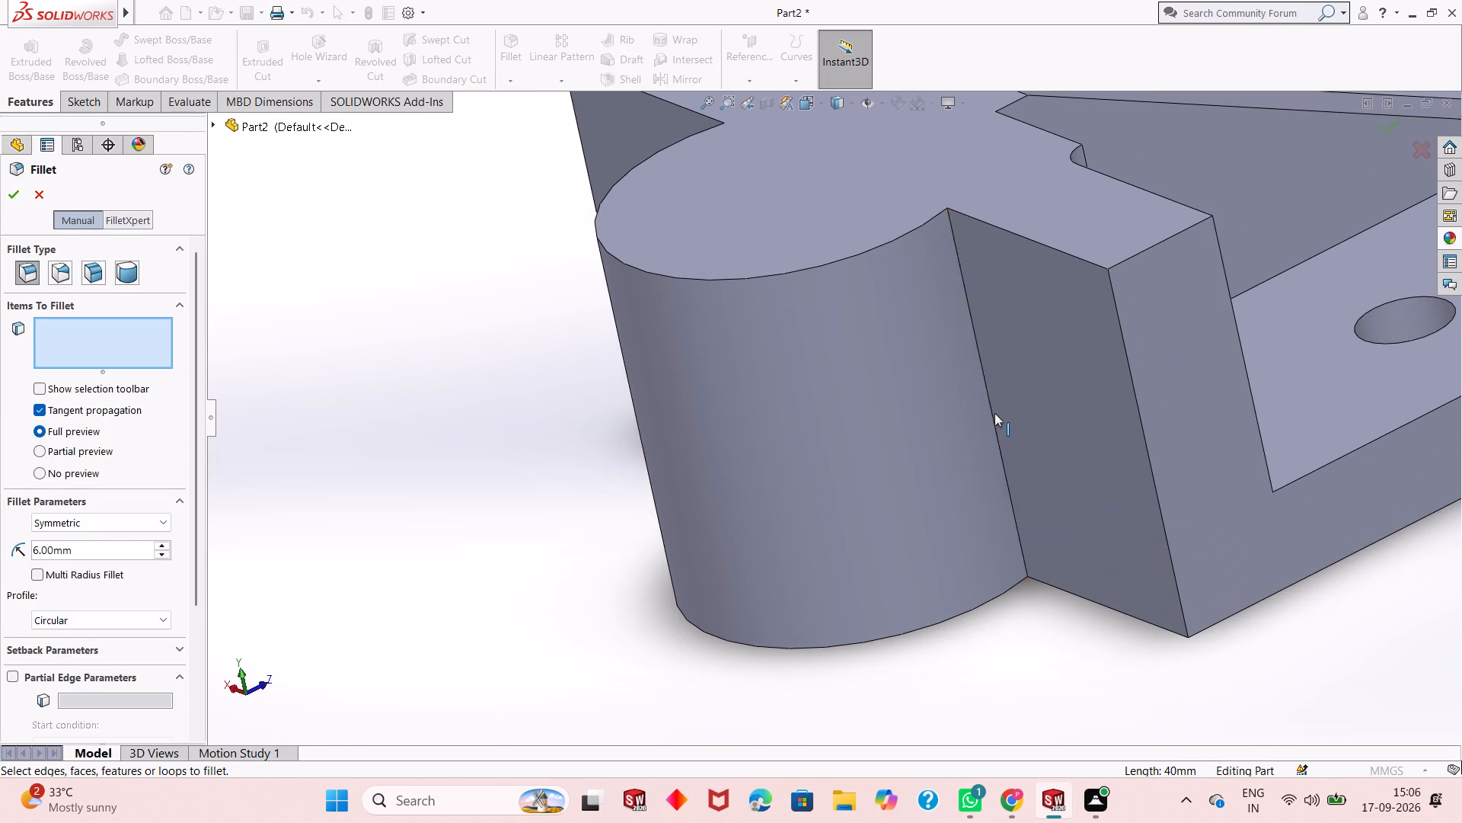
{"action": "scroll", "coordinate": [583, 529], "scroll_direction": "up", "scroll_amount": 3}
{"action": "scroll", "coordinate": [616, 397], "scroll_direction": "up", "scroll_amount": 2}
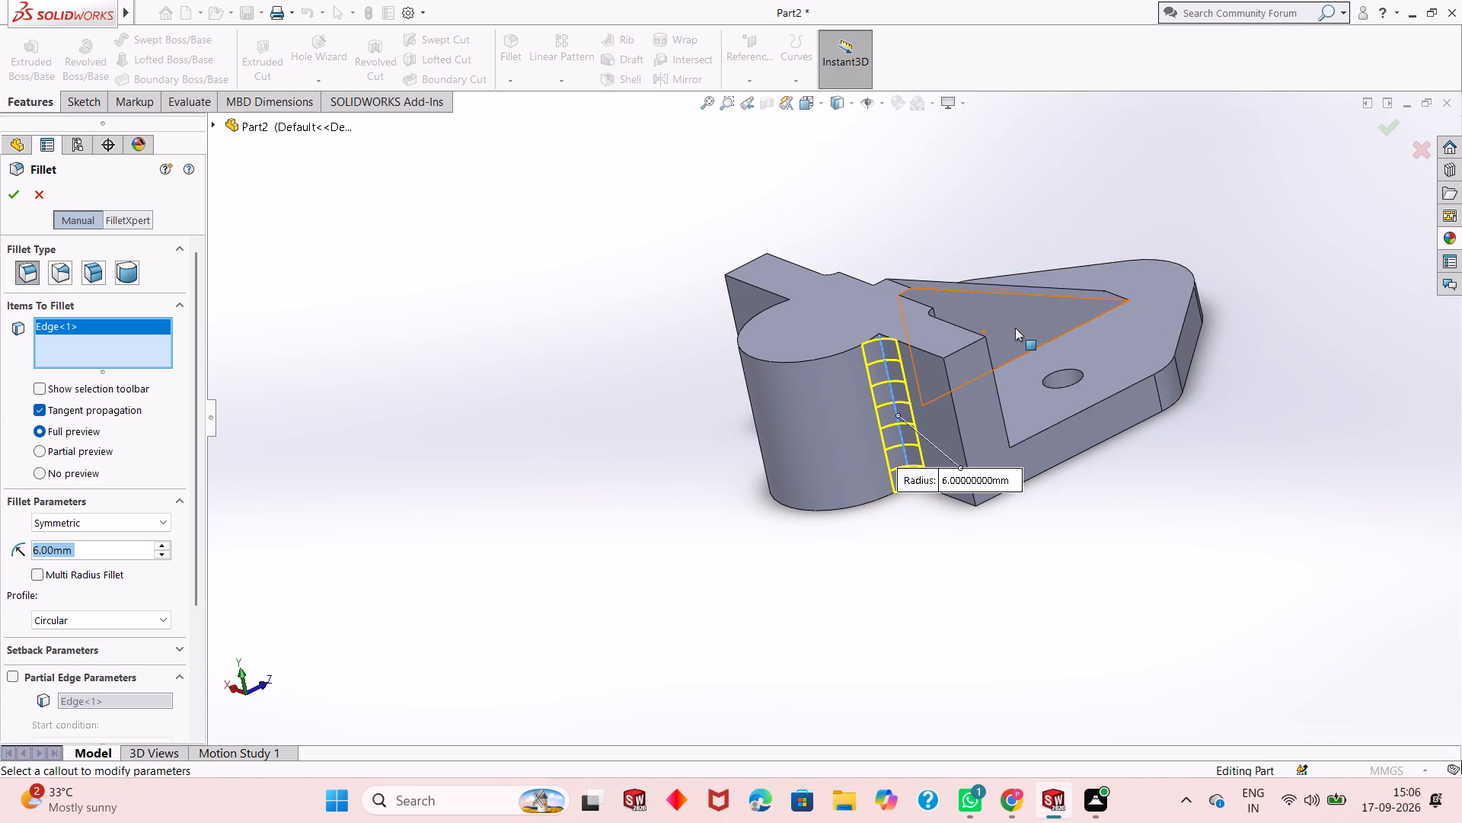
{"action": "scroll", "coordinate": [1015, 328], "scroll_direction": "up", "scroll_amount": 2}
{"action": "middle_click_drag", "start_coordinate": [902, 400], "coordinate": [1093, 314]}
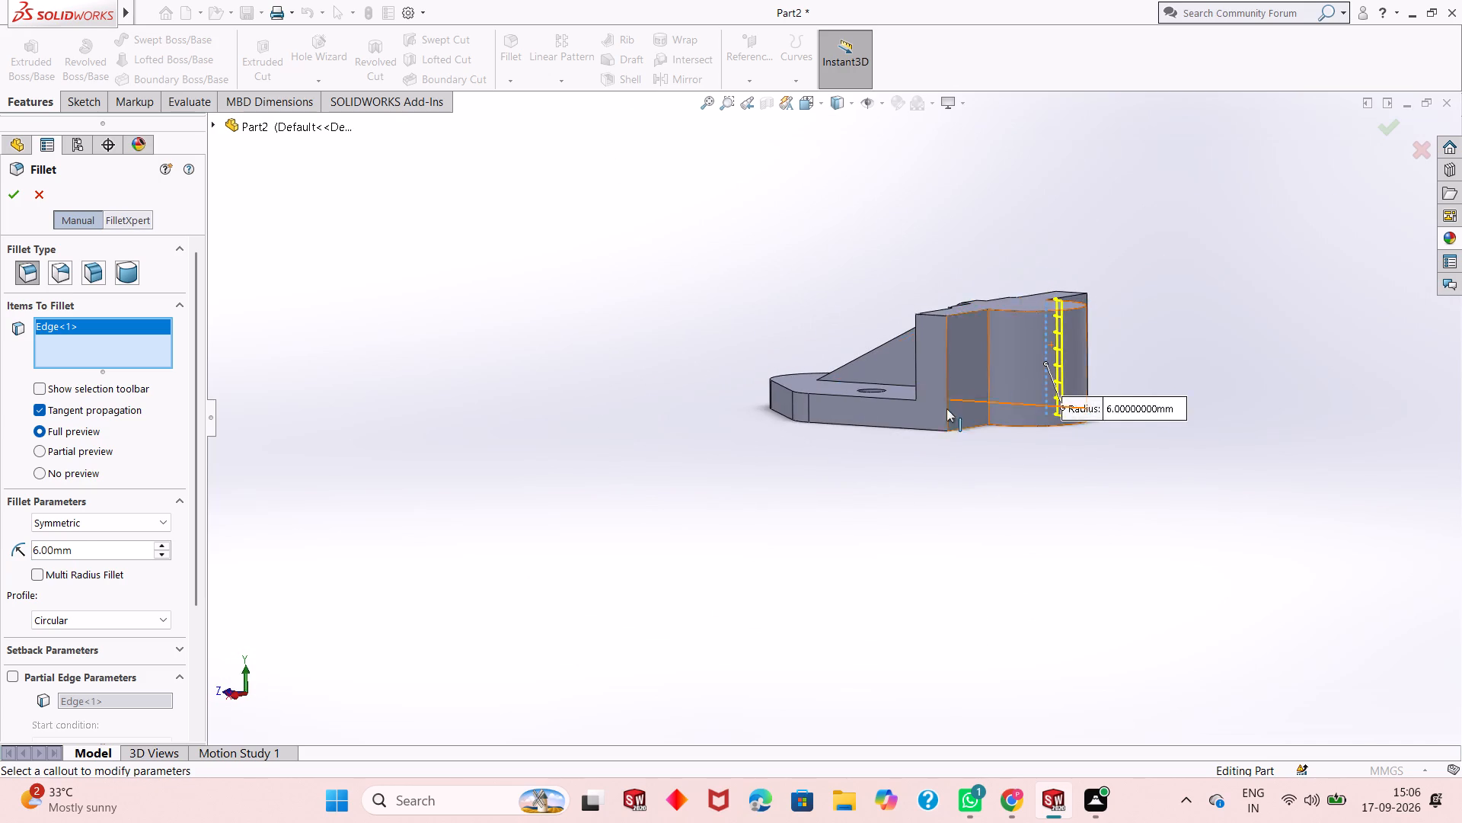
{"action": "scroll", "coordinate": [936, 419], "scroll_direction": "down", "scroll_amount": 4}
{"action": "scroll", "coordinate": [1048, 300], "scroll_direction": "down", "scroll_amount": 3}
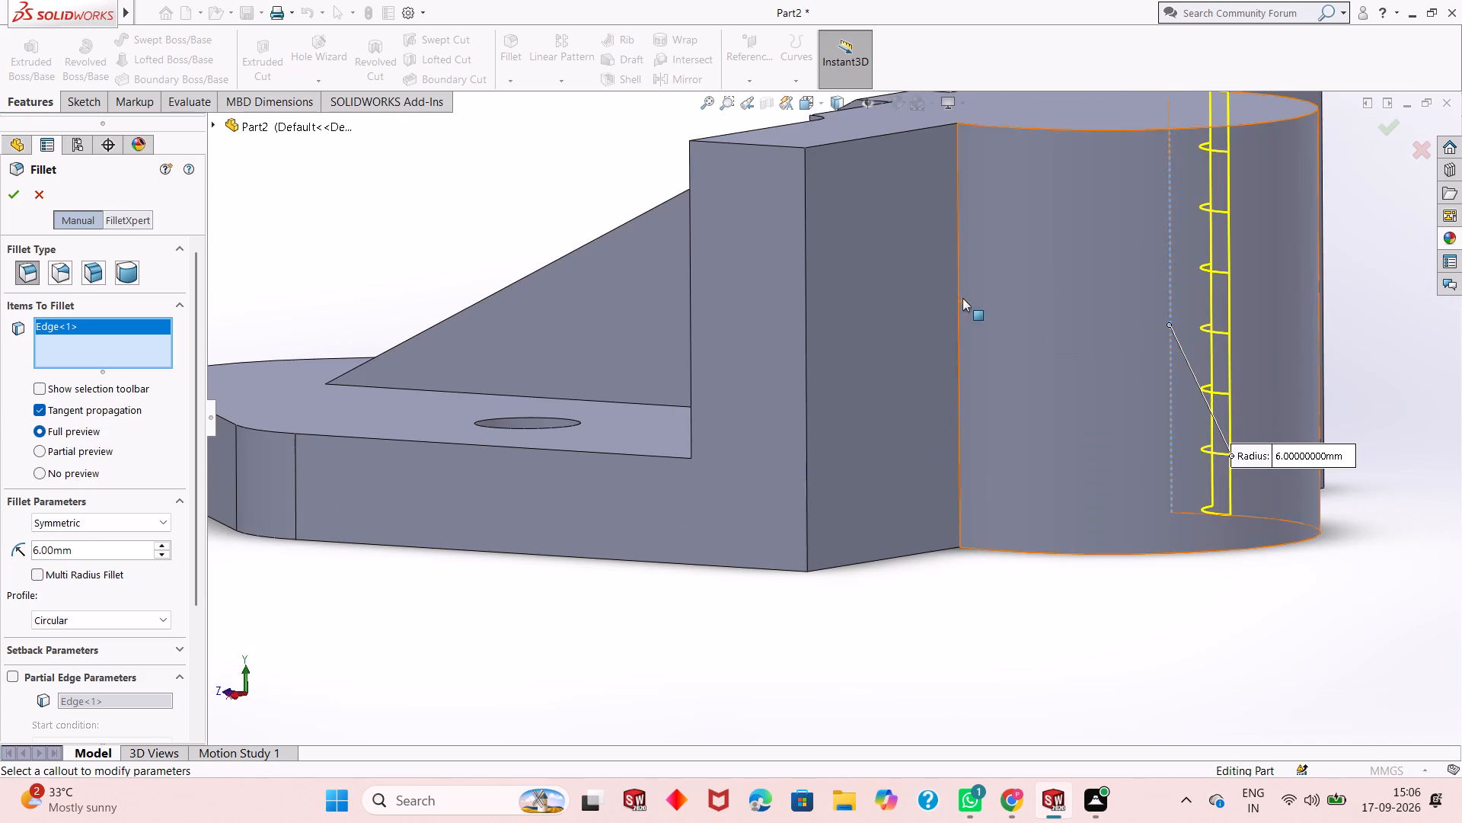
{"action": "left_click", "coordinate": [958, 301]}
{"action": "scroll", "coordinate": [941, 317], "scroll_direction": "up", "scroll_amount": 4}
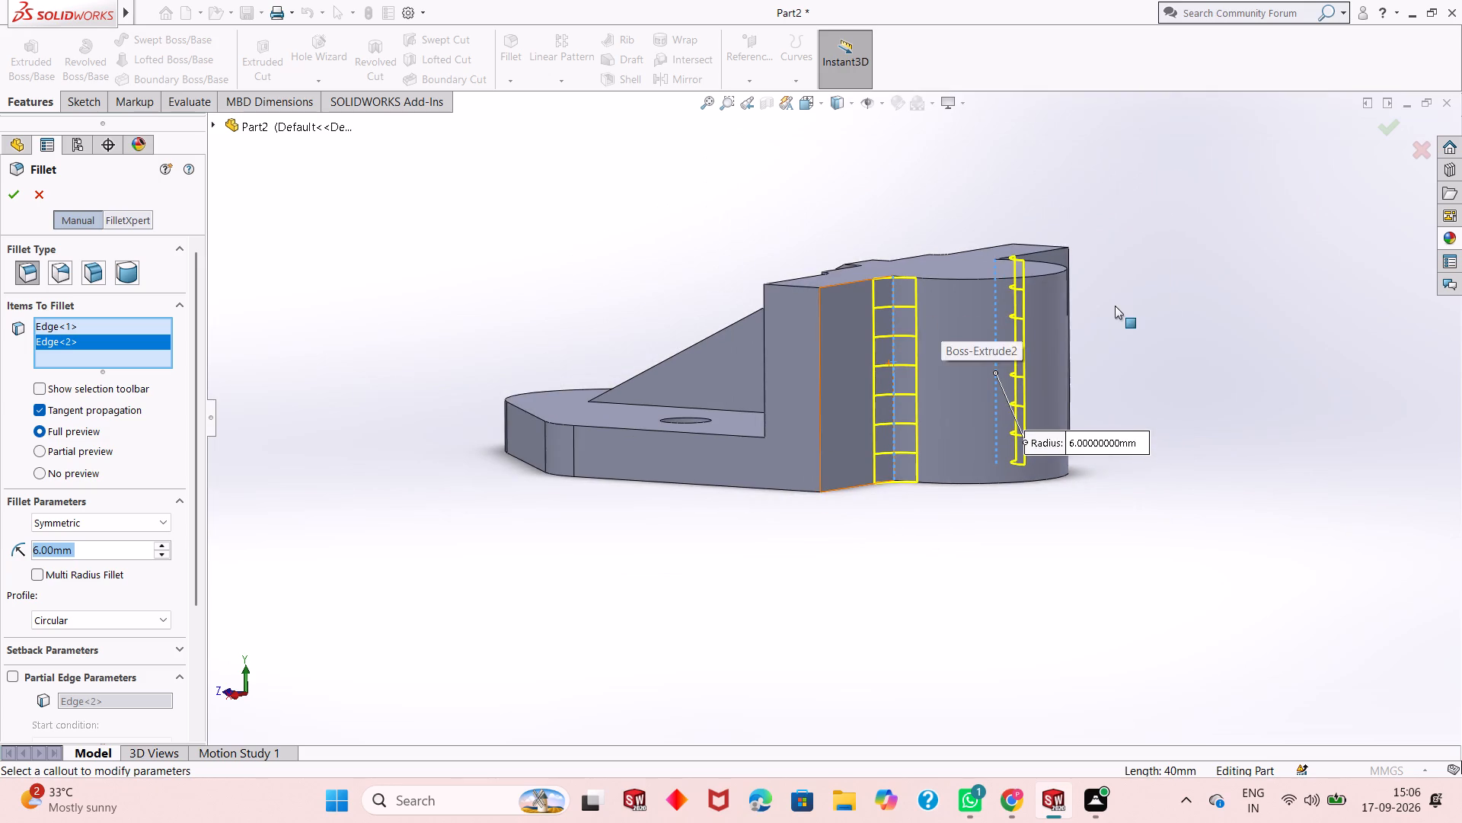
{"action": "middle_click_drag", "start_coordinate": [1125, 306], "coordinate": [1090, 458]}
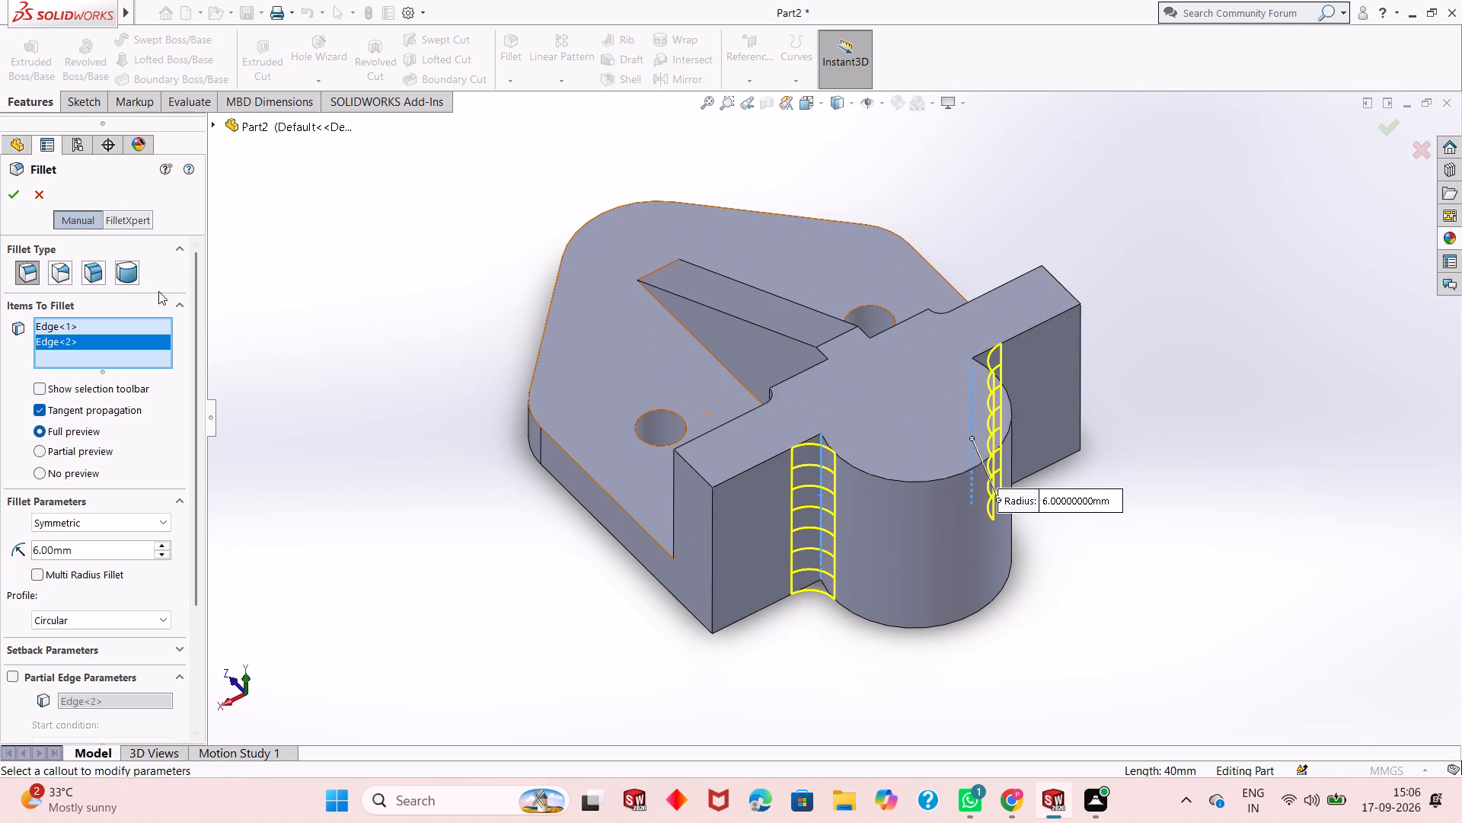
{"action": "left_click", "coordinate": [11, 197]}
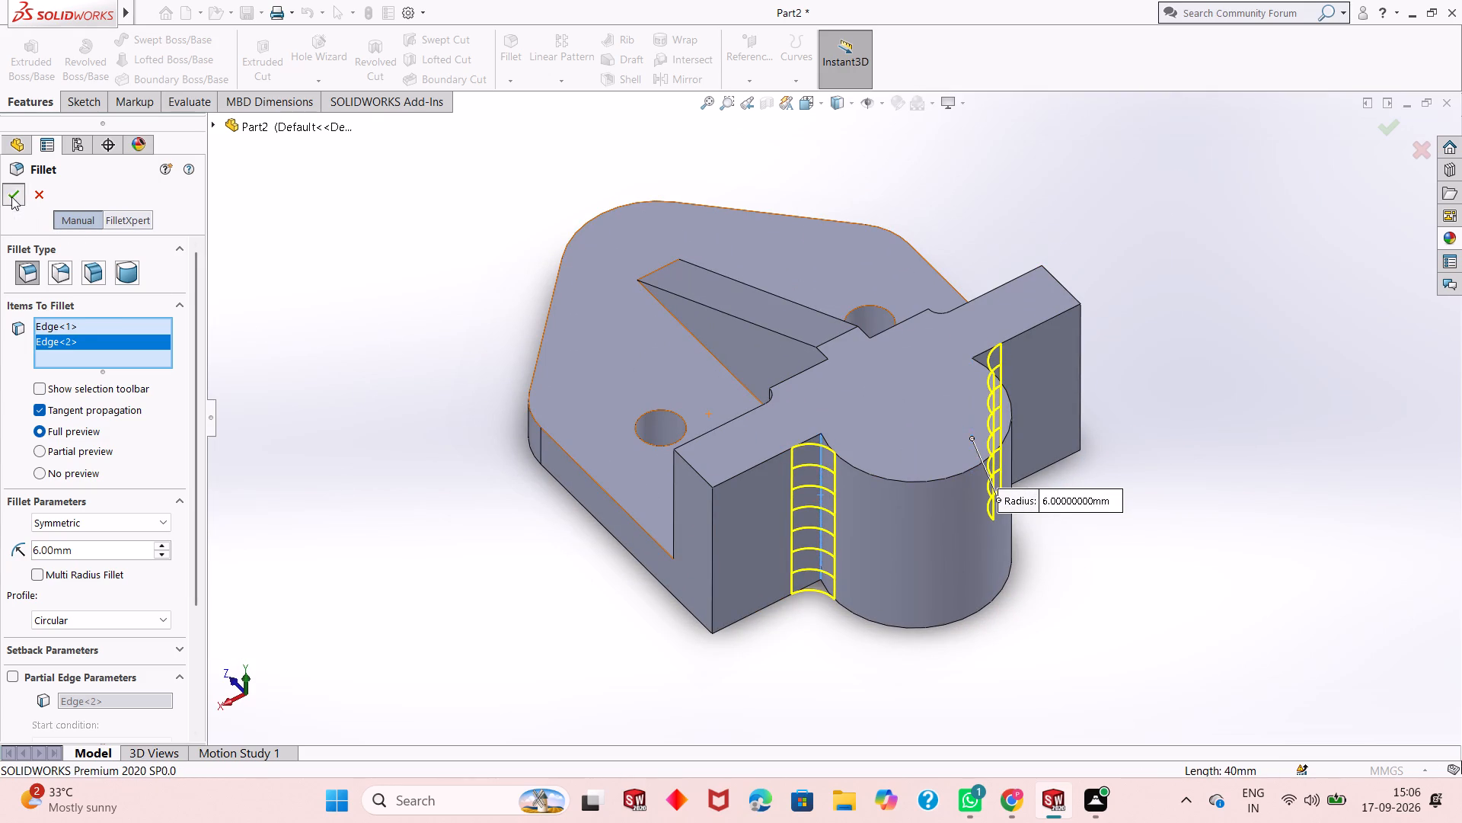
{"action": "left_click", "coordinate": [409, 474]}
Start a sketch on the upright's top face and draw a circle about 22 mm in diameter, concentric with the rear boss.
{"action": "middle_click_drag", "start_coordinate": [810, 576], "coordinate": [770, 474]}
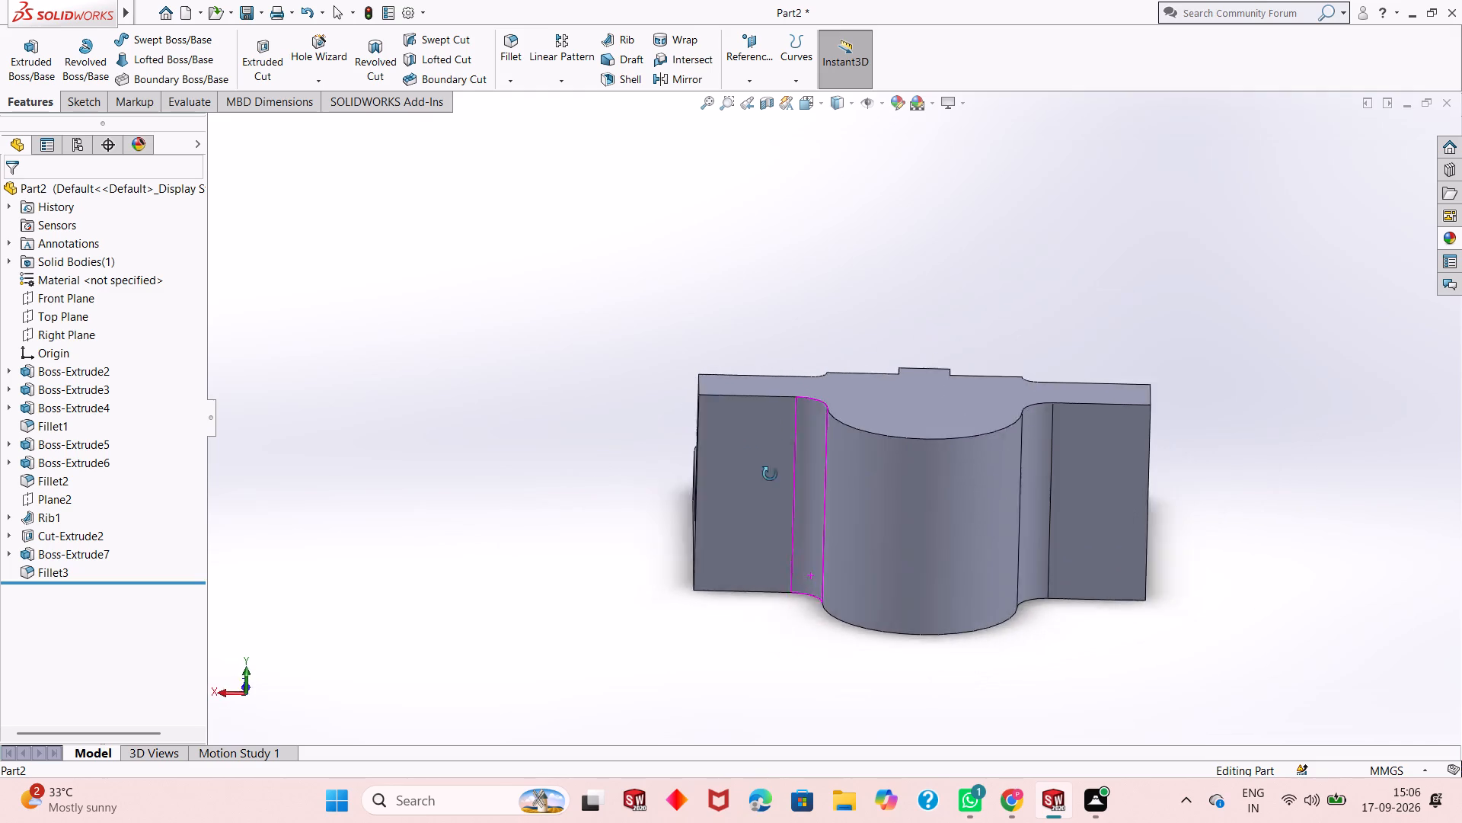
{"action": "middle_click_drag", "start_coordinate": [770, 474], "coordinate": [786, 452]}
{"action": "scroll", "coordinate": [941, 579], "scroll_direction": "up", "scroll_amount": 1}
{"action": "middle_click_drag", "start_coordinate": [941, 579], "coordinate": [752, 578]}
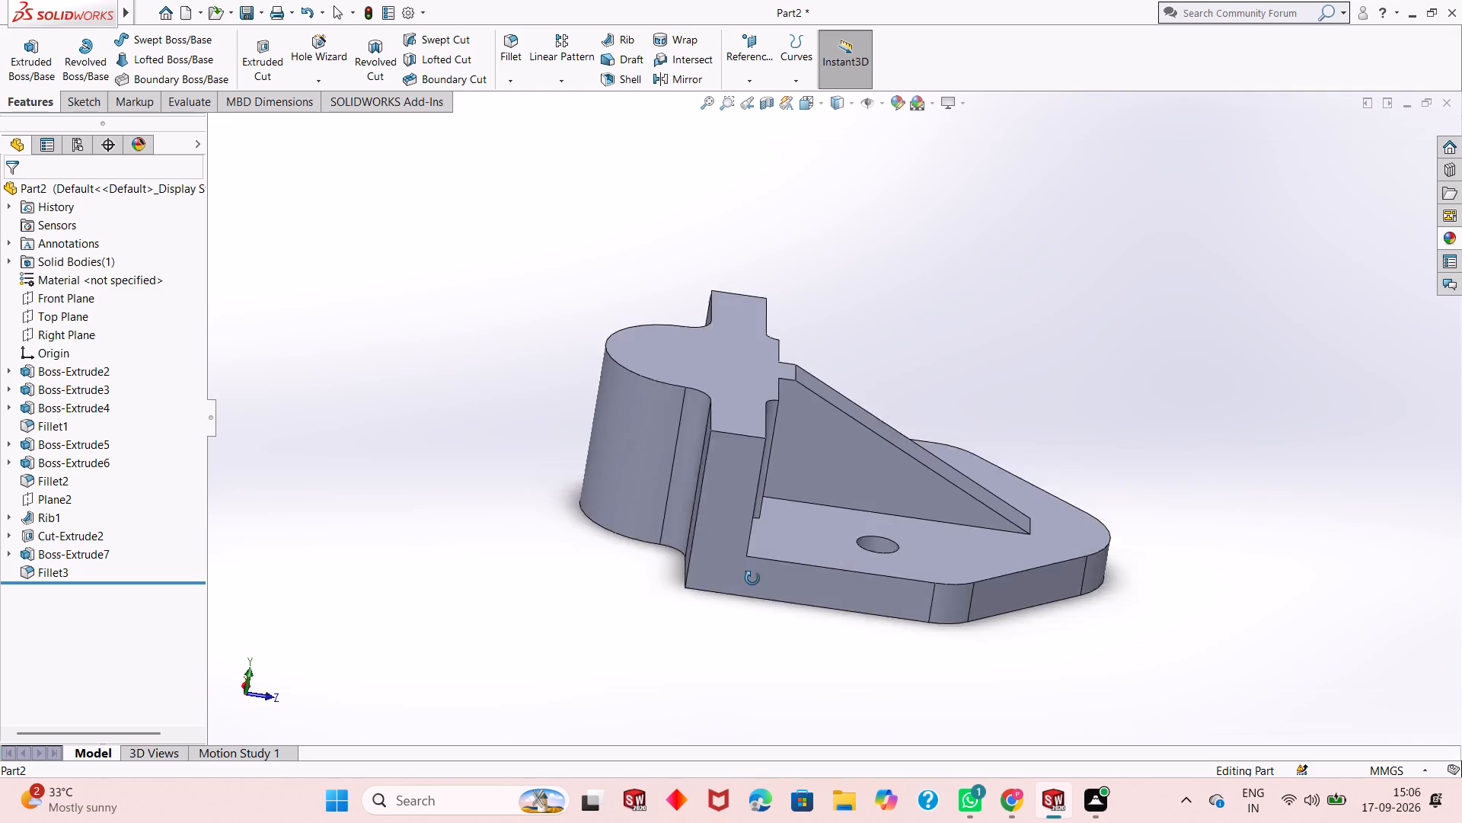
{"action": "middle_click_drag", "start_coordinate": [752, 578], "coordinate": [788, 648]}
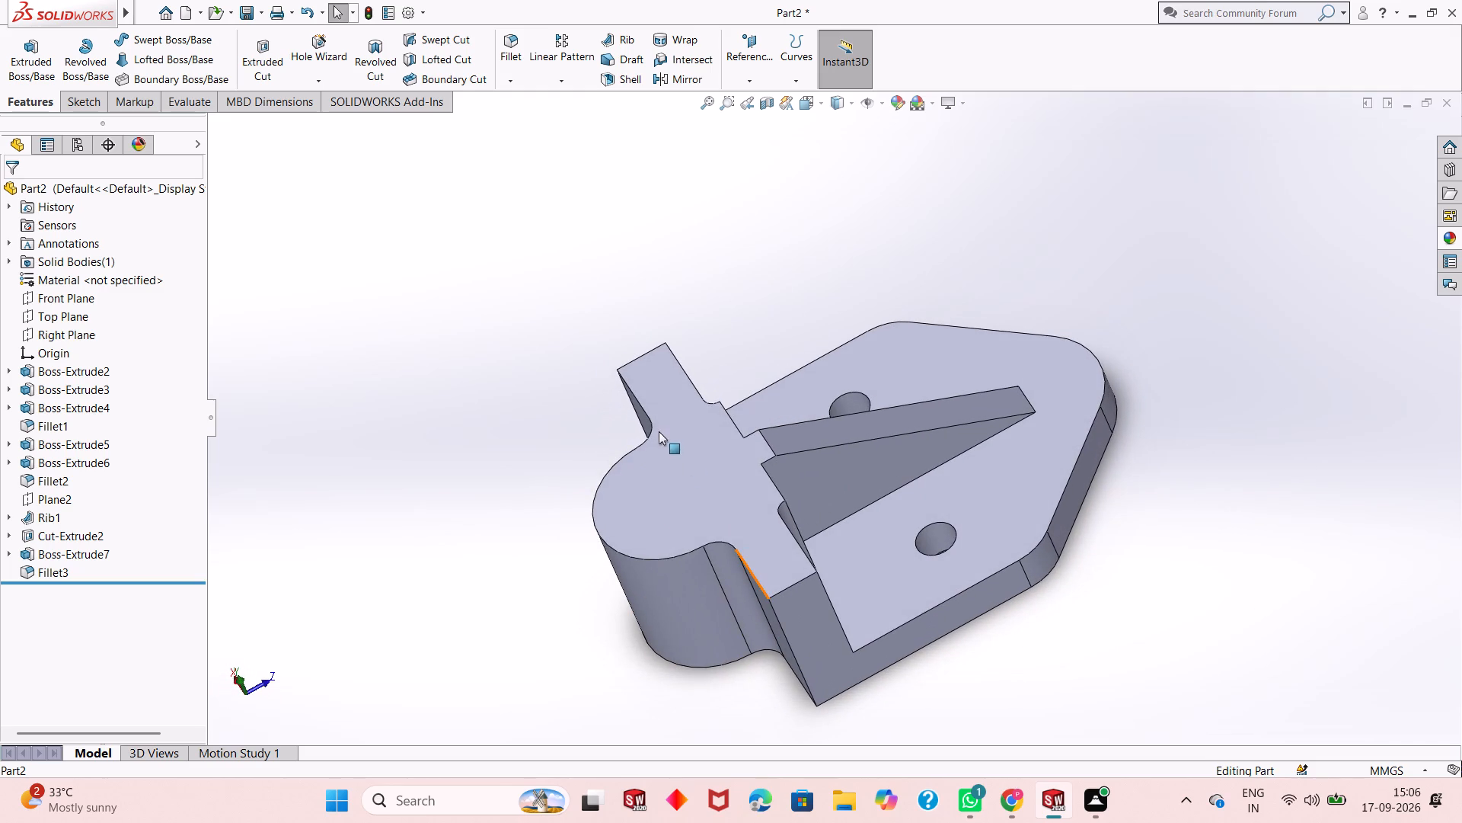
{"action": "left_click", "coordinate": [686, 527]}
{"action": "left_click", "coordinate": [755, 490]}
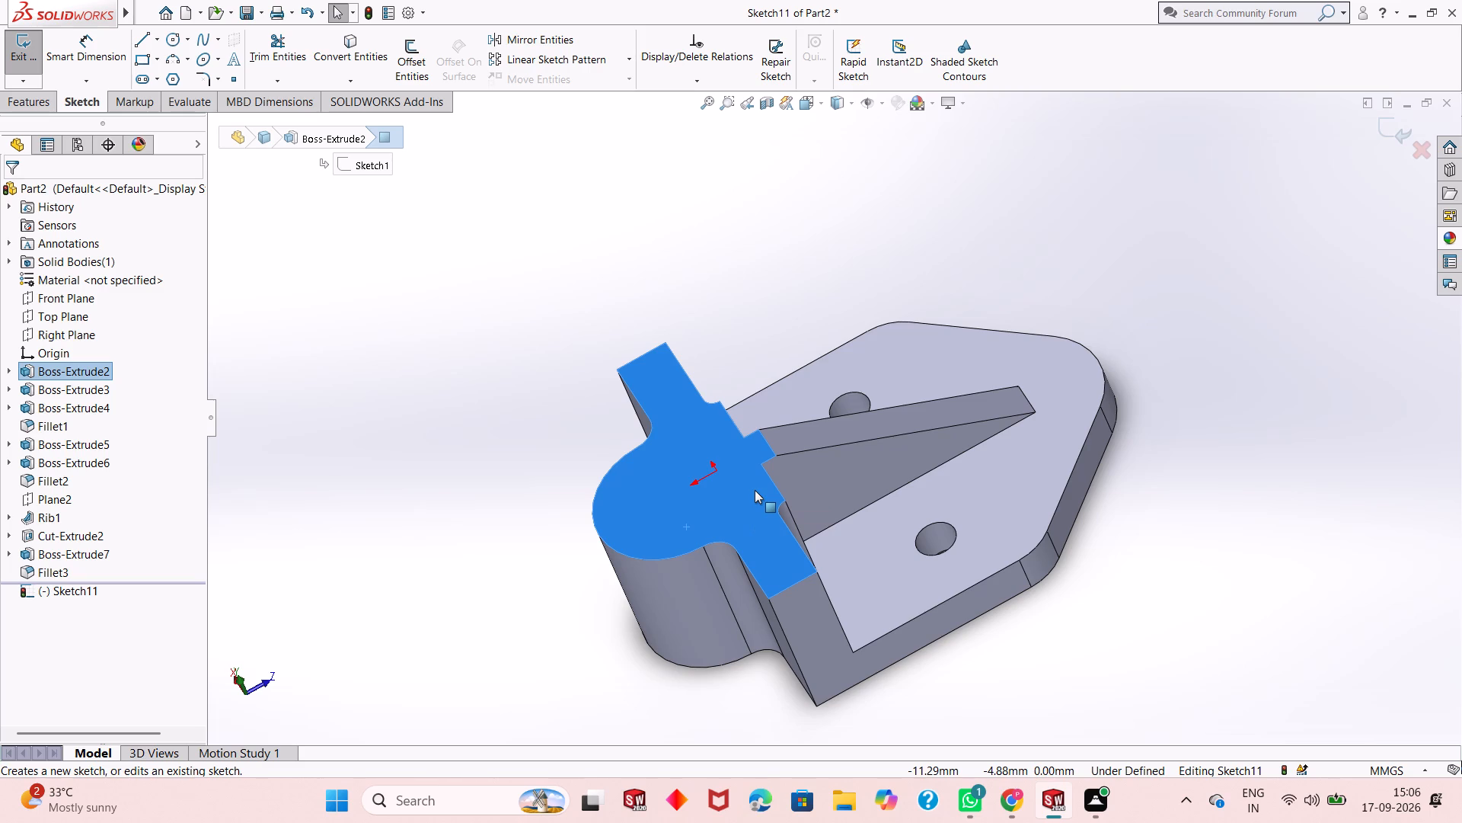
{"action": "key", "text": "ctrl+8"}
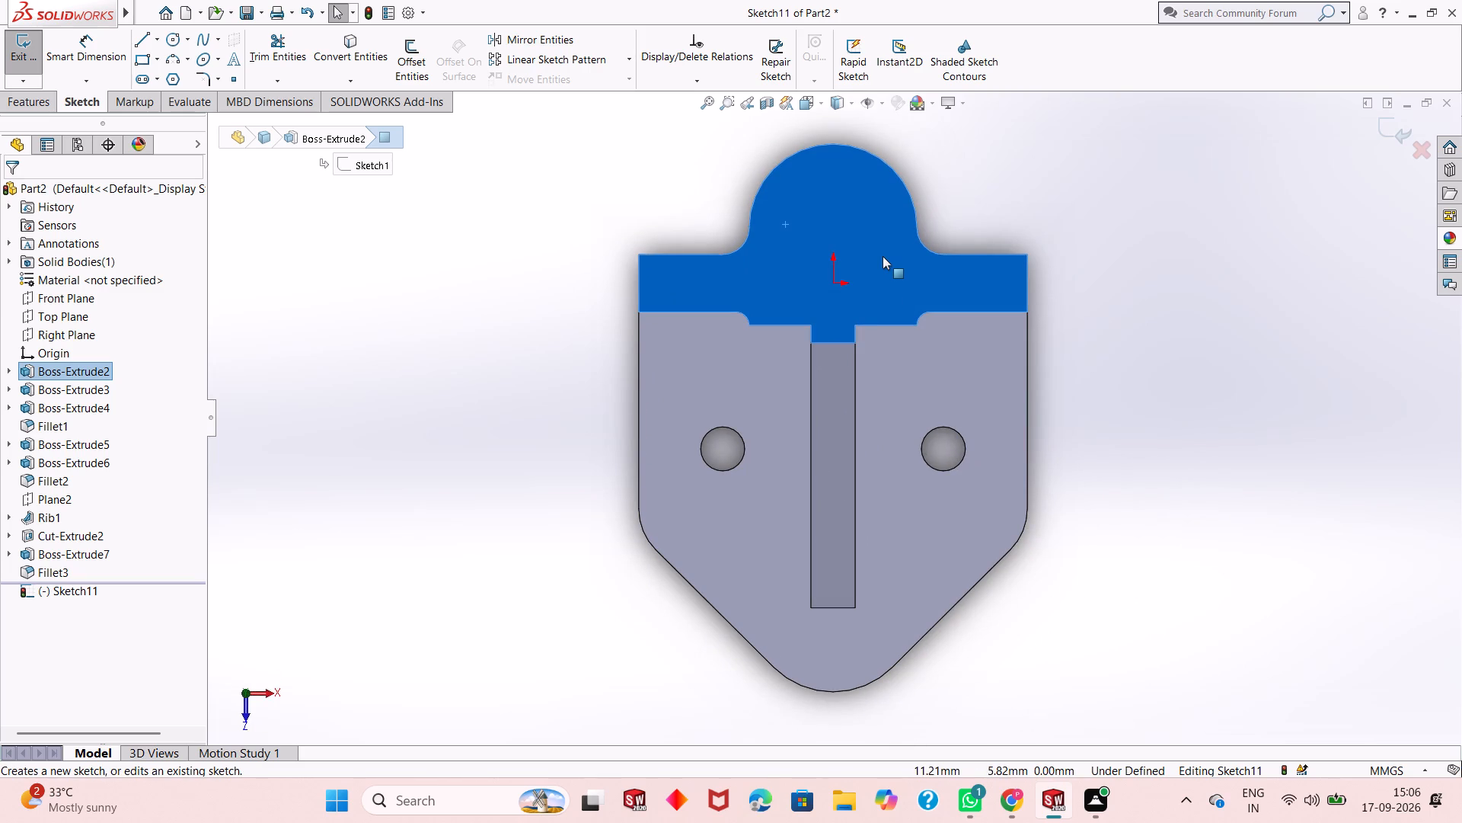
{"action": "key", "text": "Escape"}
{"action": "scroll", "coordinate": [885, 232], "scroll_direction": "up", "scroll_amount": 1}
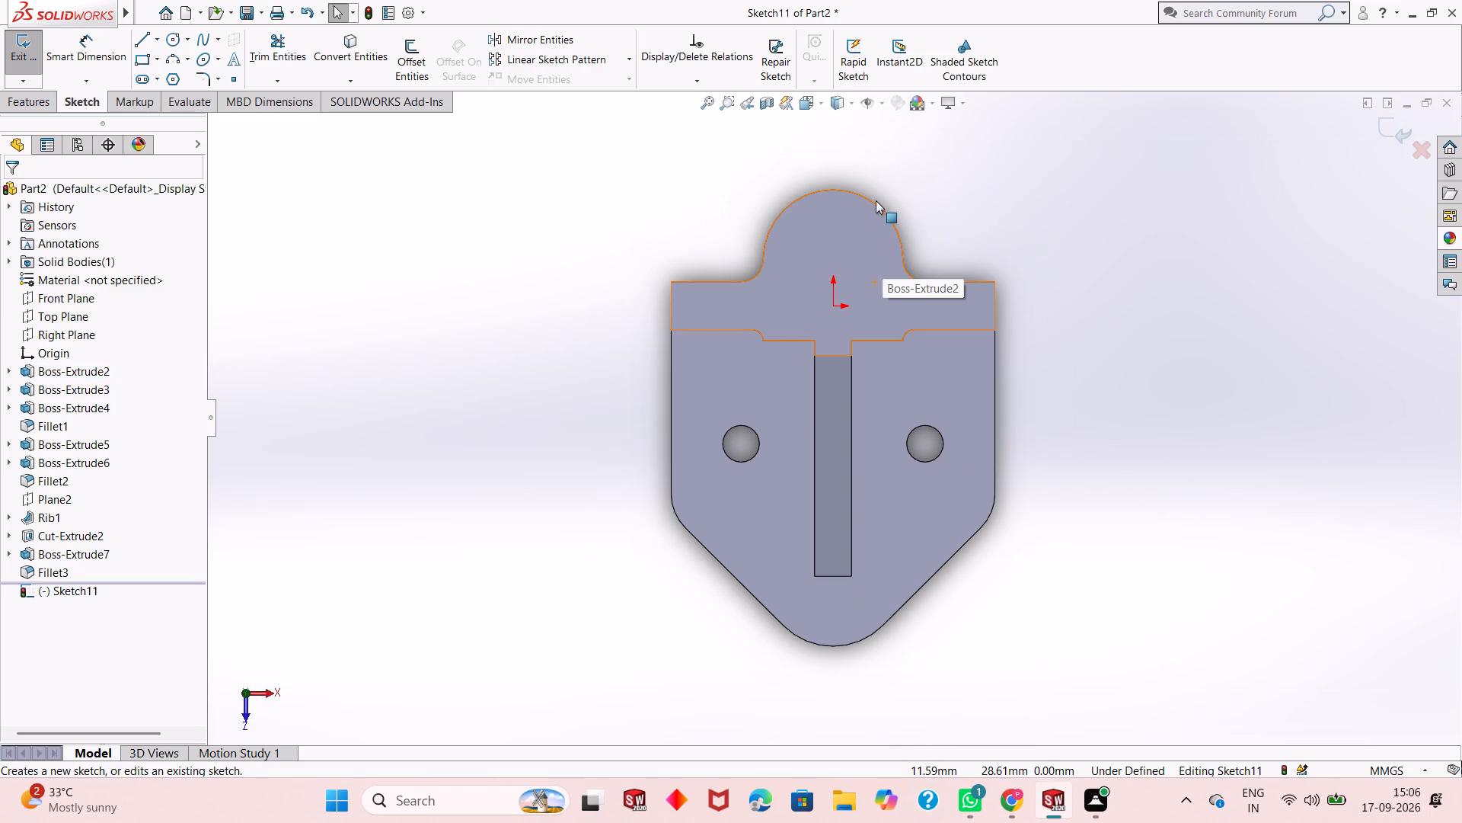
{"action": "scroll", "coordinate": [876, 200], "scroll_direction": "down", "scroll_amount": 2}
{"action": "scroll", "coordinate": [823, 334], "scroll_direction": "down", "scroll_amount": 1}
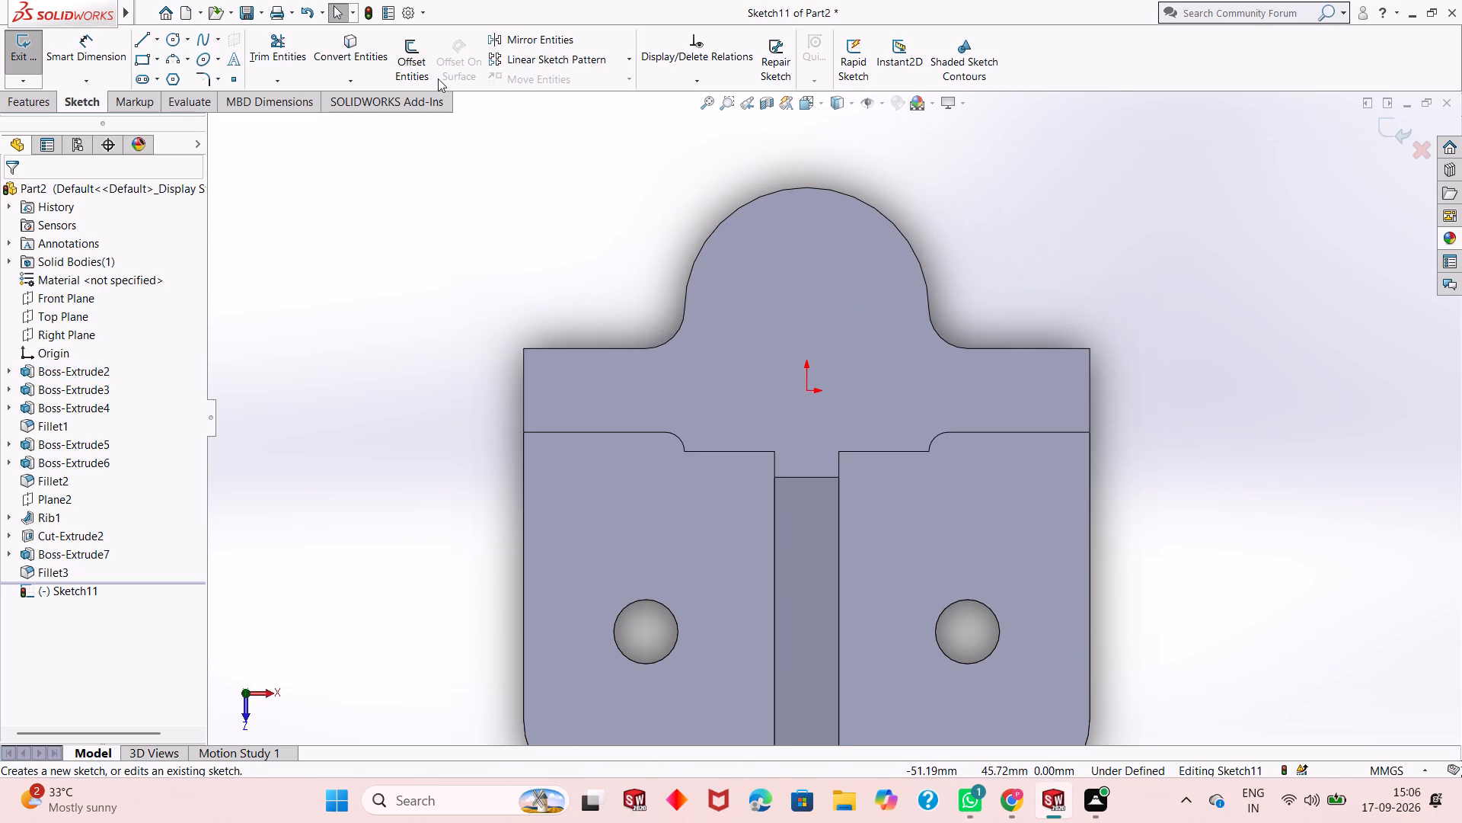
{"action": "left_click", "coordinate": [171, 45]}
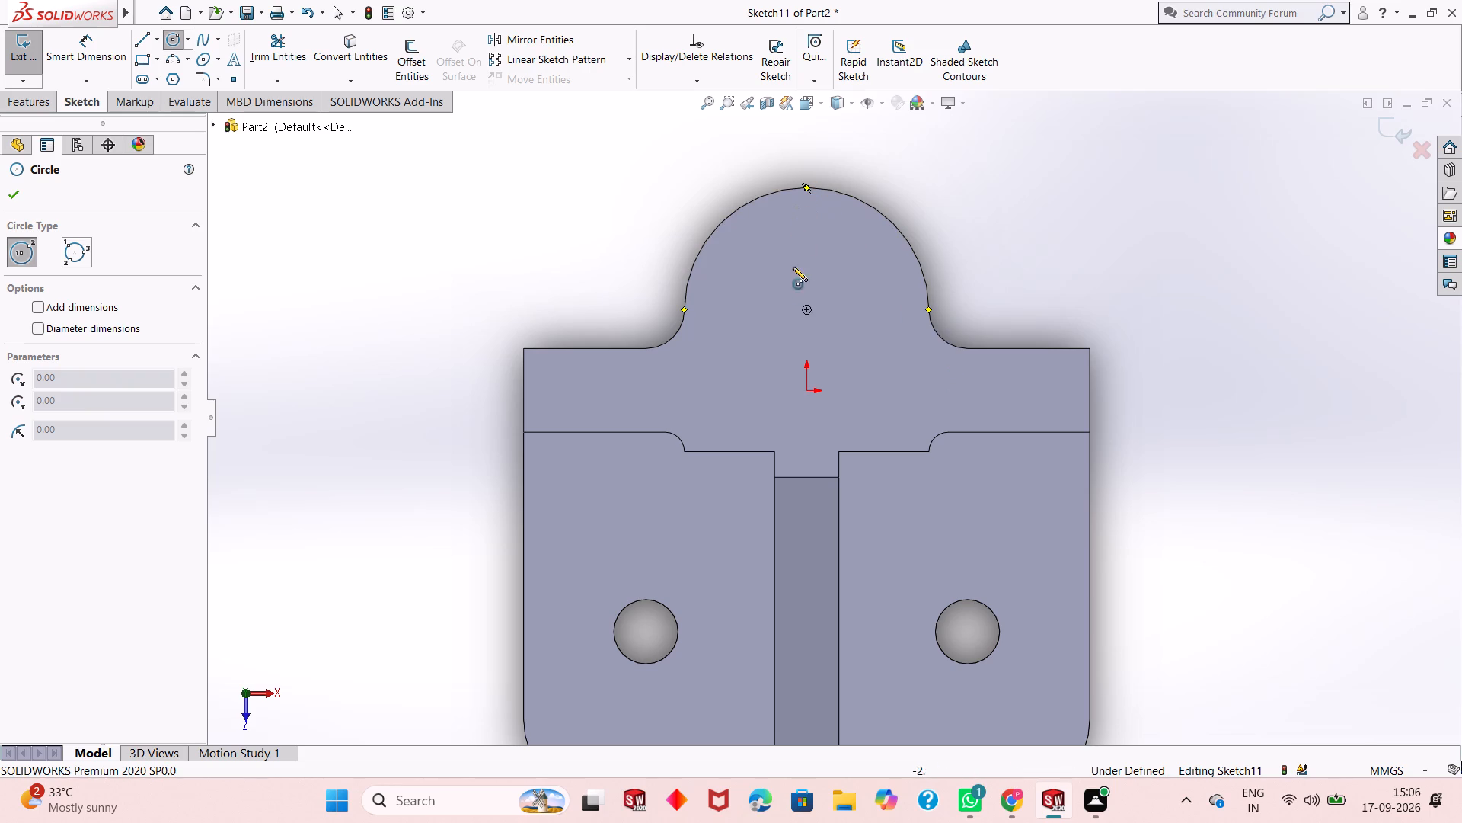
{"action": "left_click", "coordinate": [806, 310]}
{"action": "left_click", "coordinate": [860, 262]}
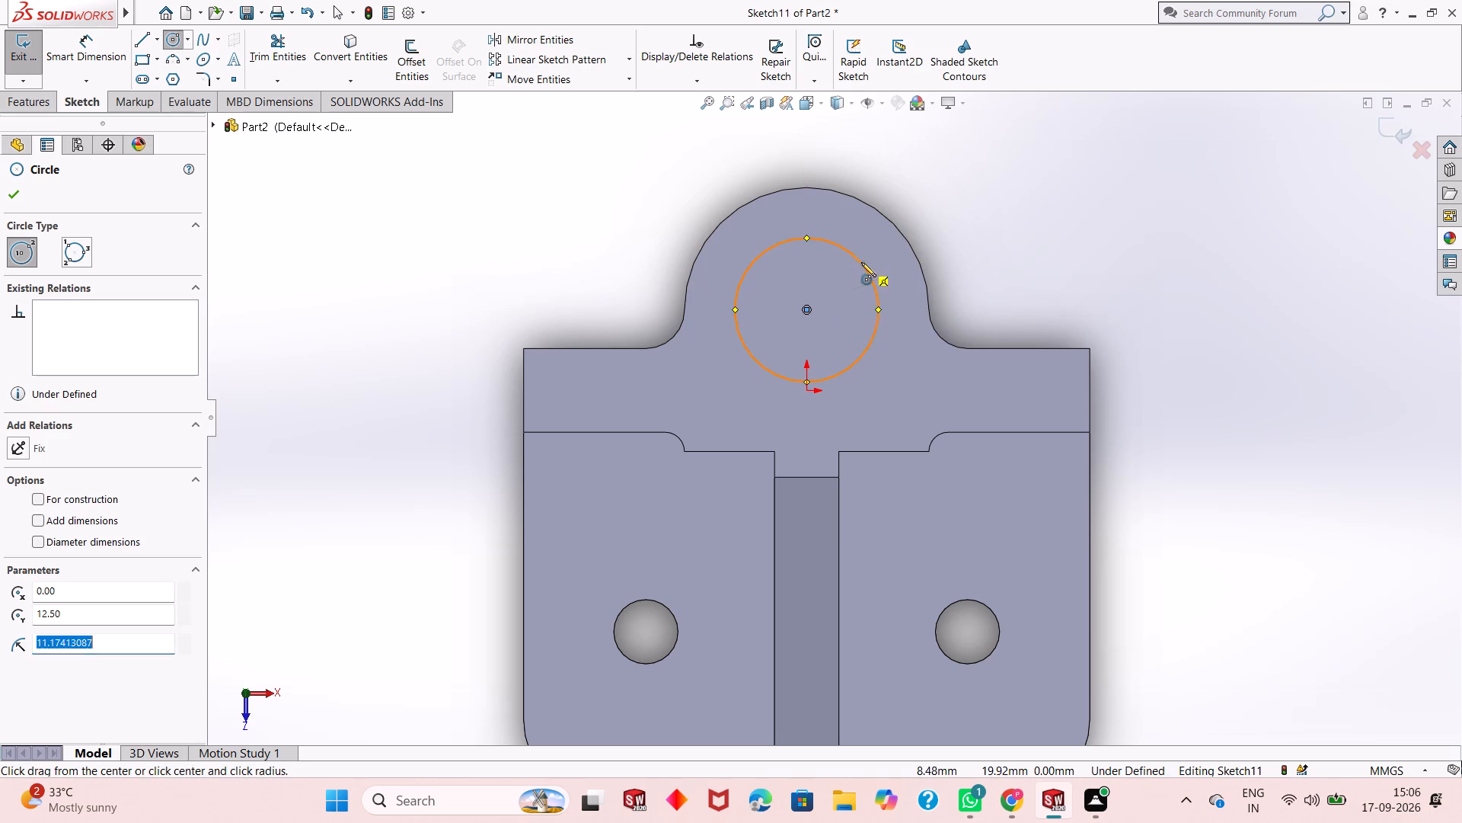
{"action": "right_click", "coordinate": [861, 262]}
{"action": "left_click", "coordinate": [895, 275]}
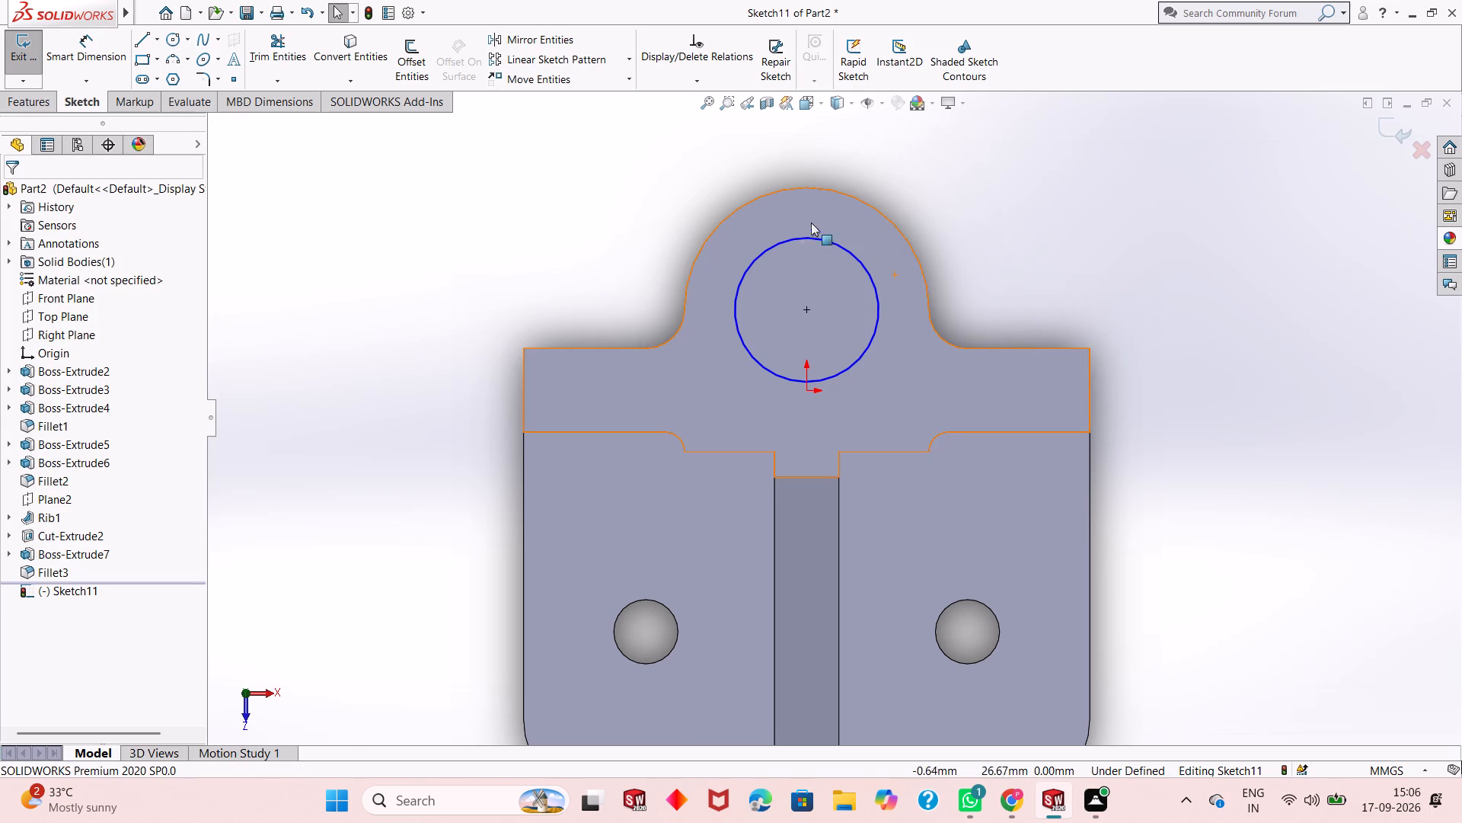
Dimension the circle's diameter to 19 mm.
{"action": "left_click", "coordinate": [80, 49]}
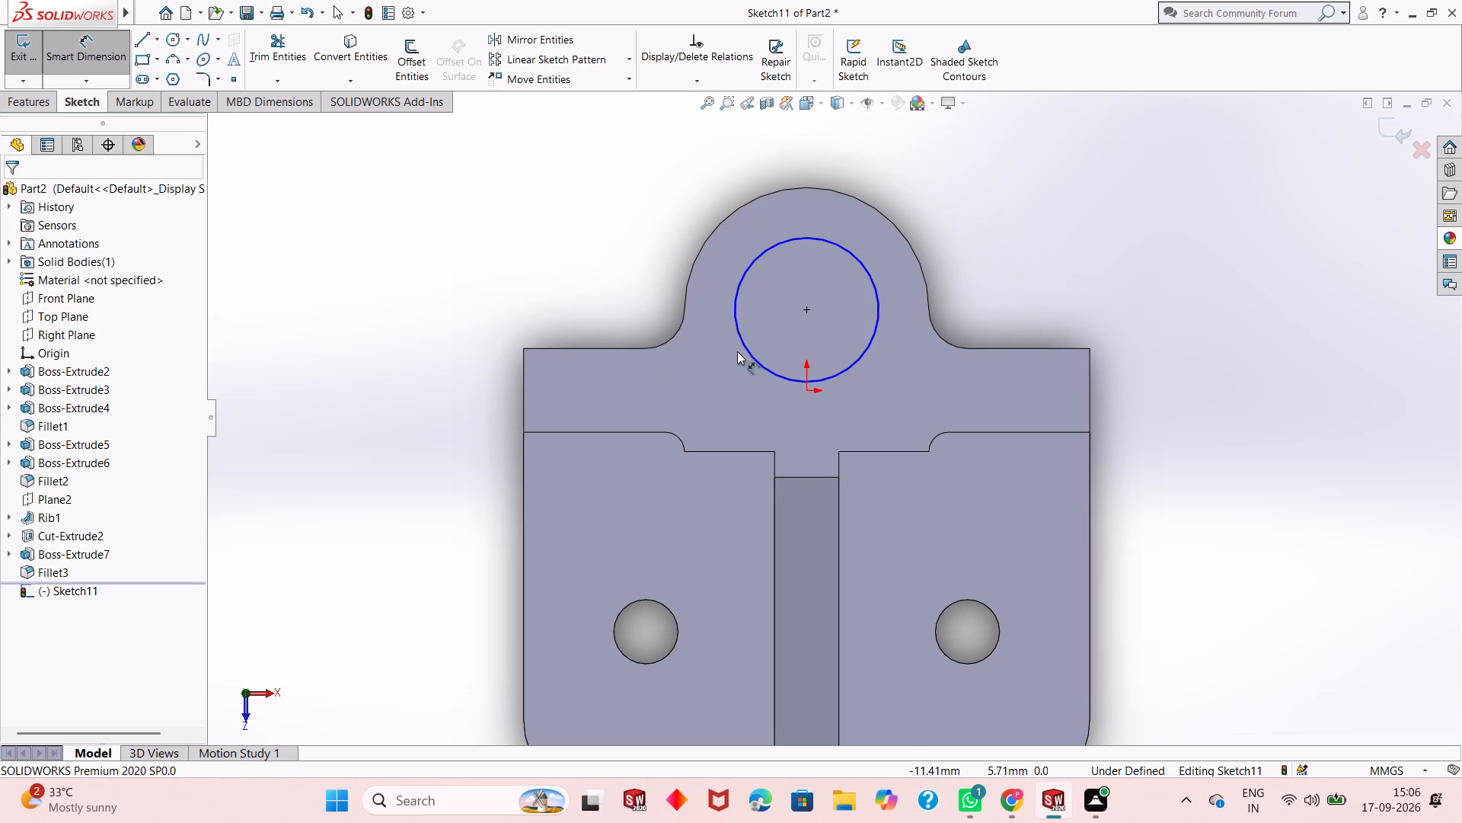
{"action": "left_click", "coordinate": [747, 347]}
{"action": "left_click", "coordinate": [425, 537]}
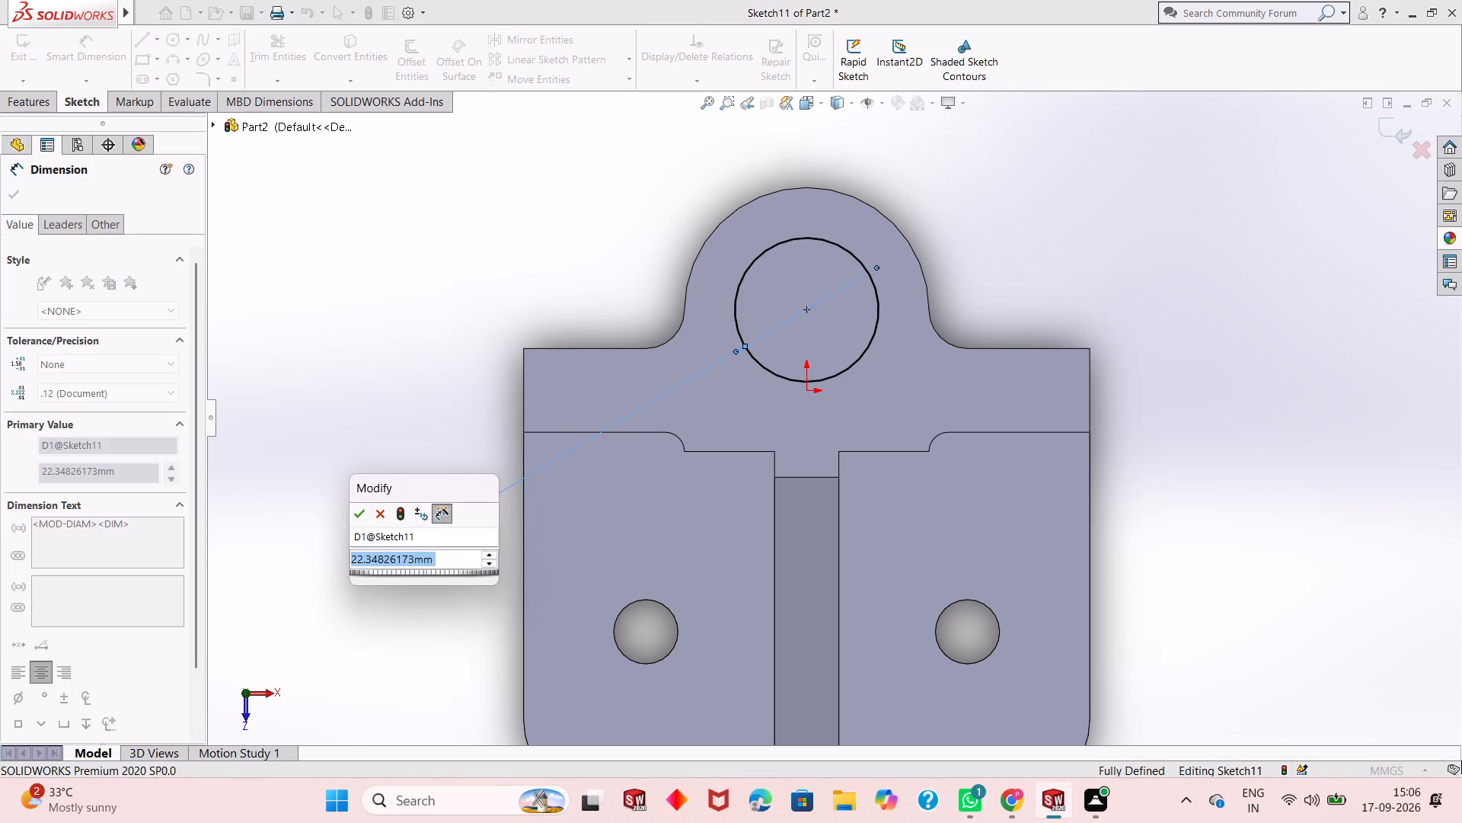
{"action": "type", "text": "19"}
{"action": "key", "text": "Return"}
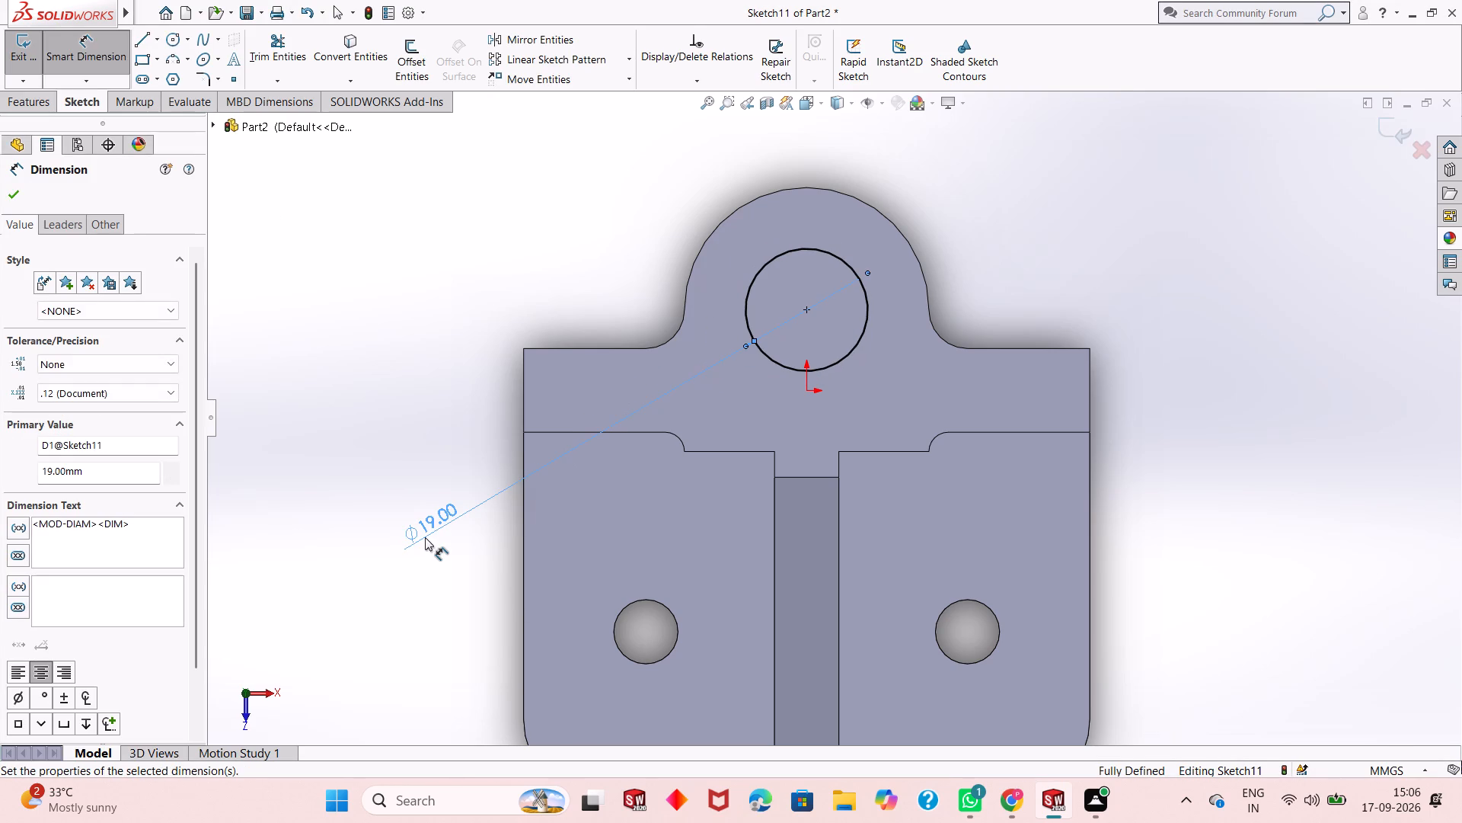
{"action": "right_click", "coordinate": [436, 296]}
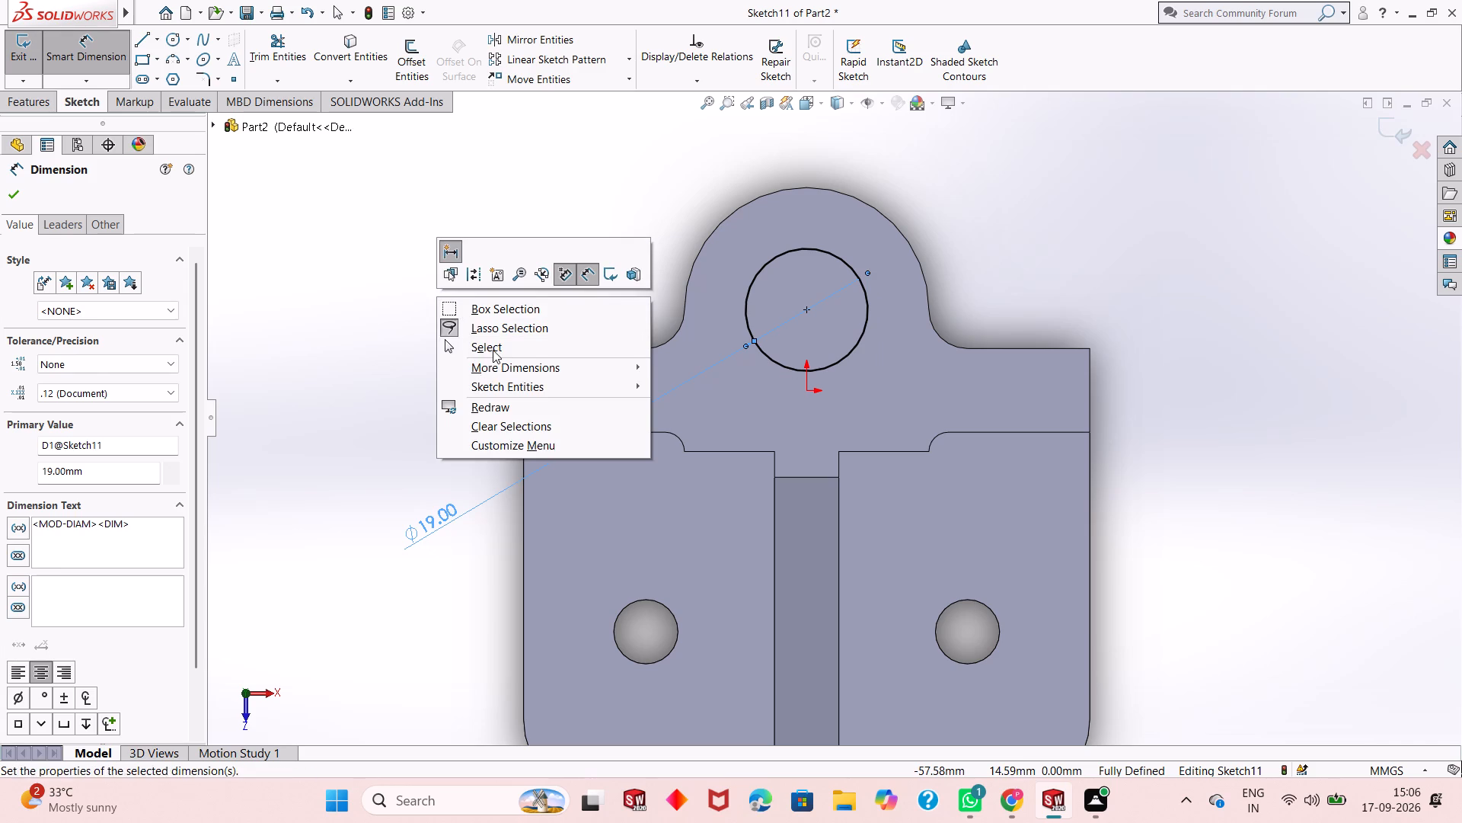
{"action": "left_click", "coordinate": [493, 350]}
Cut-extrude the 19 mm circle 40 mm blind down through the rear boss.
{"action": "middle_click_drag", "start_coordinate": [802, 495], "coordinate": [821, 312]}
{"action": "scroll", "coordinate": [816, 324], "scroll_direction": "up", "scroll_amount": 1}
{"action": "scroll", "coordinate": [819, 424], "scroll_direction": "up", "scroll_amount": 1}
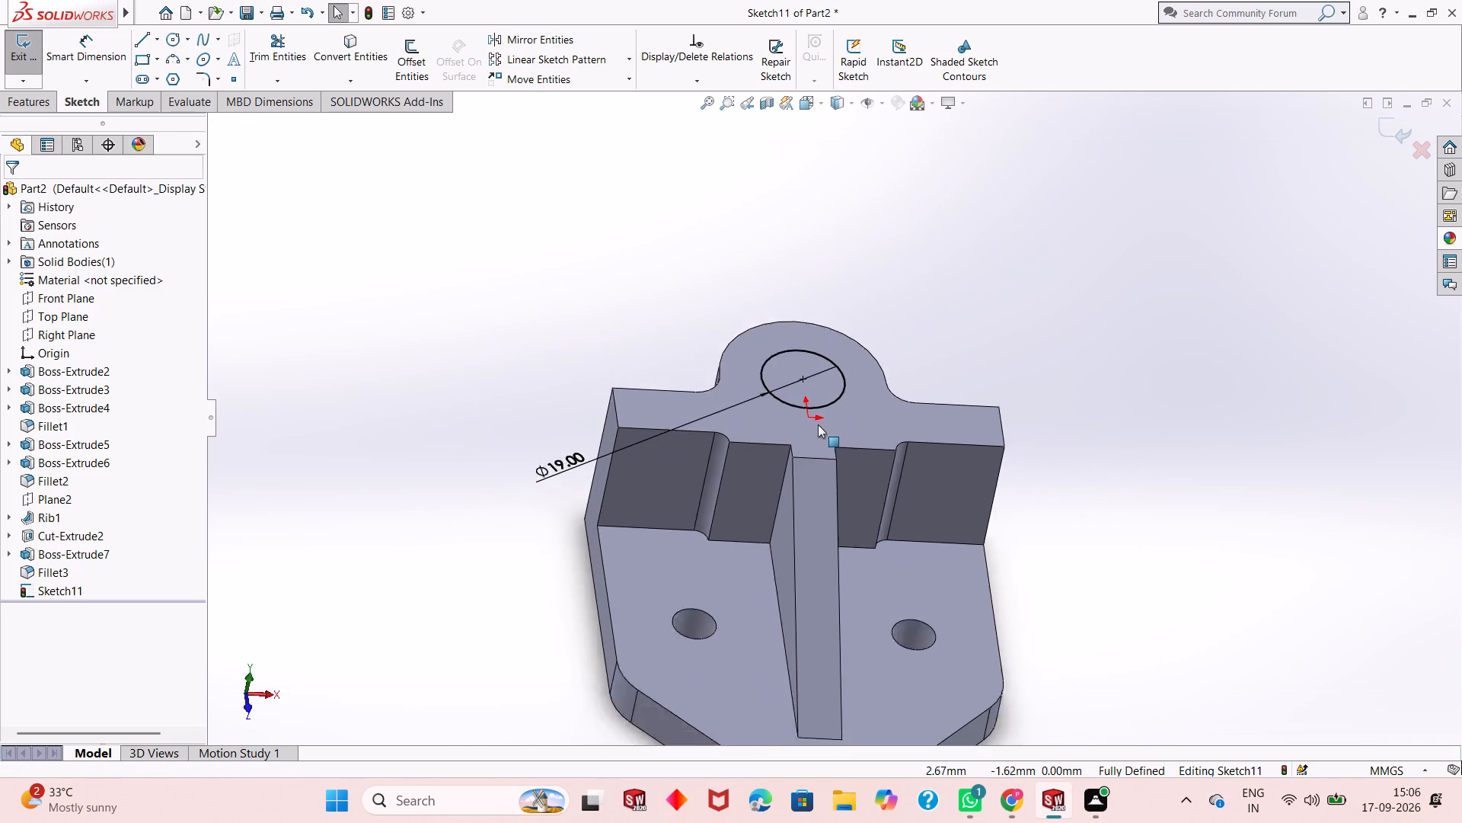
{"action": "scroll", "coordinate": [818, 424], "scroll_direction": "up", "scroll_amount": 2}
{"action": "middle_click_drag", "start_coordinate": [924, 493], "coordinate": [1063, 412]}
{"action": "scroll", "coordinate": [859, 399], "scroll_direction": "up", "scroll_amount": 1}
{"action": "scroll", "coordinate": [679, 549], "scroll_direction": "down", "scroll_amount": 3}
{"action": "left_click", "coordinate": [0, 102]}
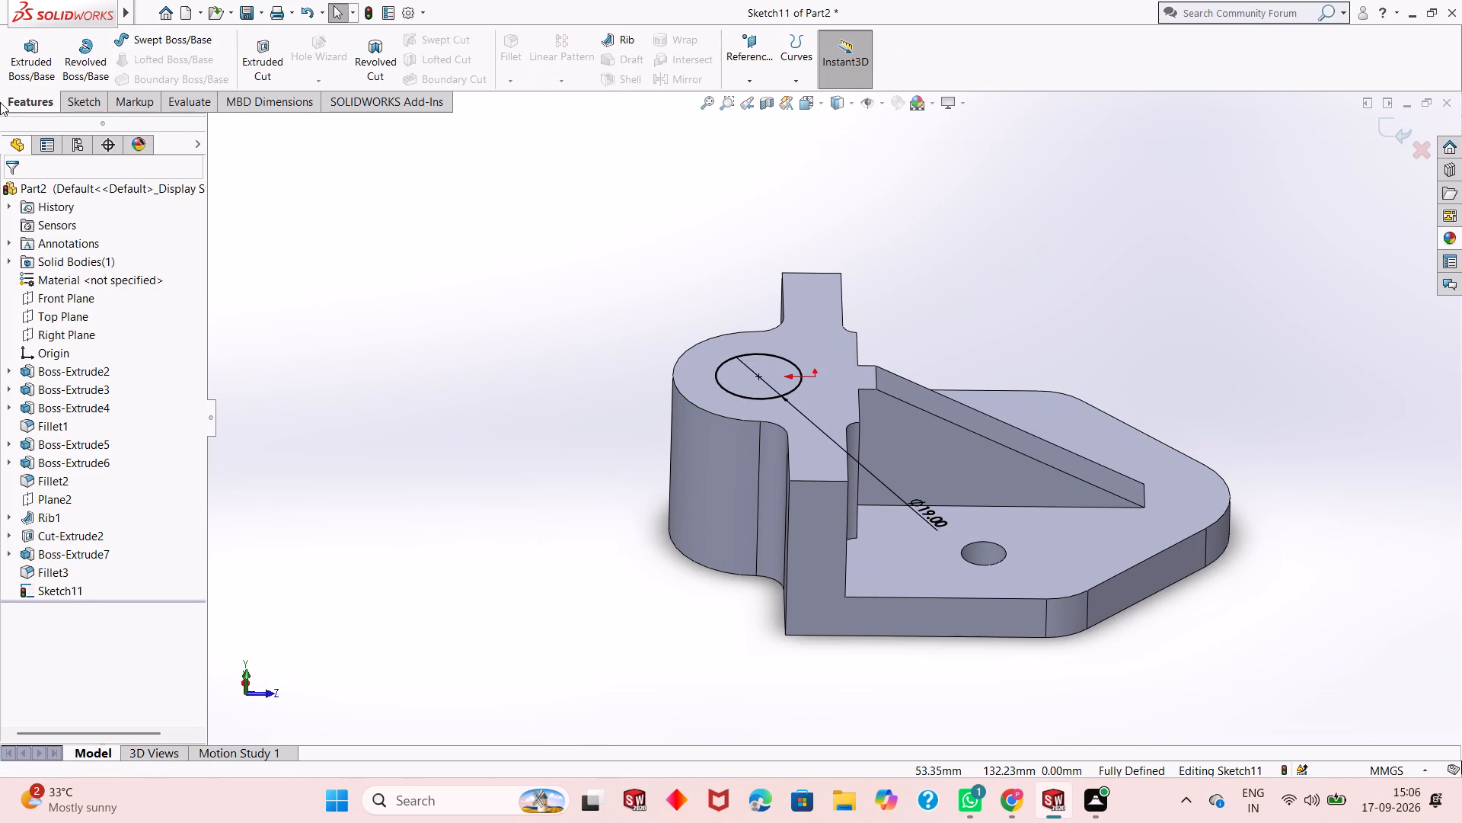
{"action": "left_click", "coordinate": [228, 59]}
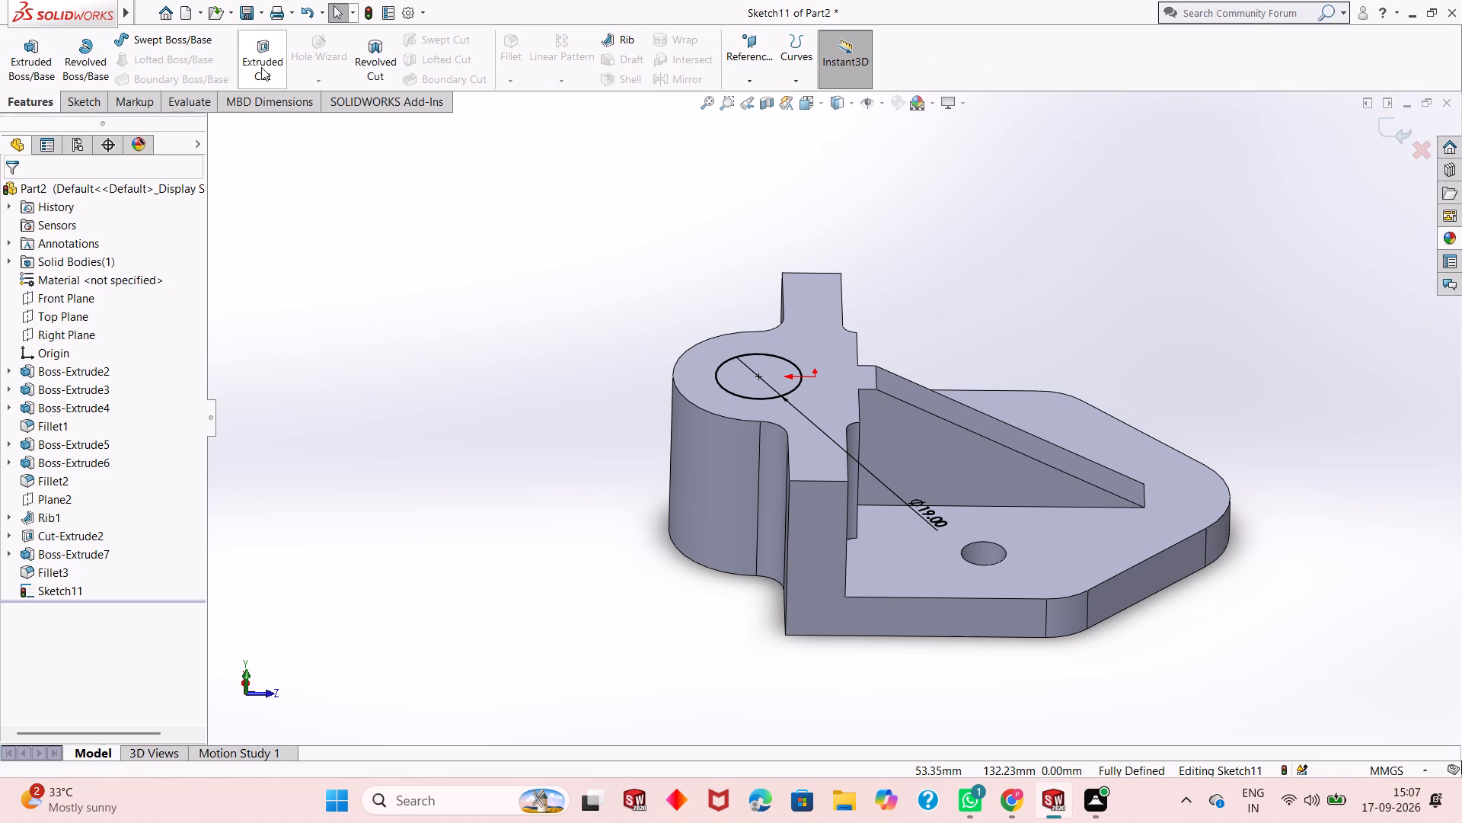
{"action": "left_click", "coordinate": [261, 67]}
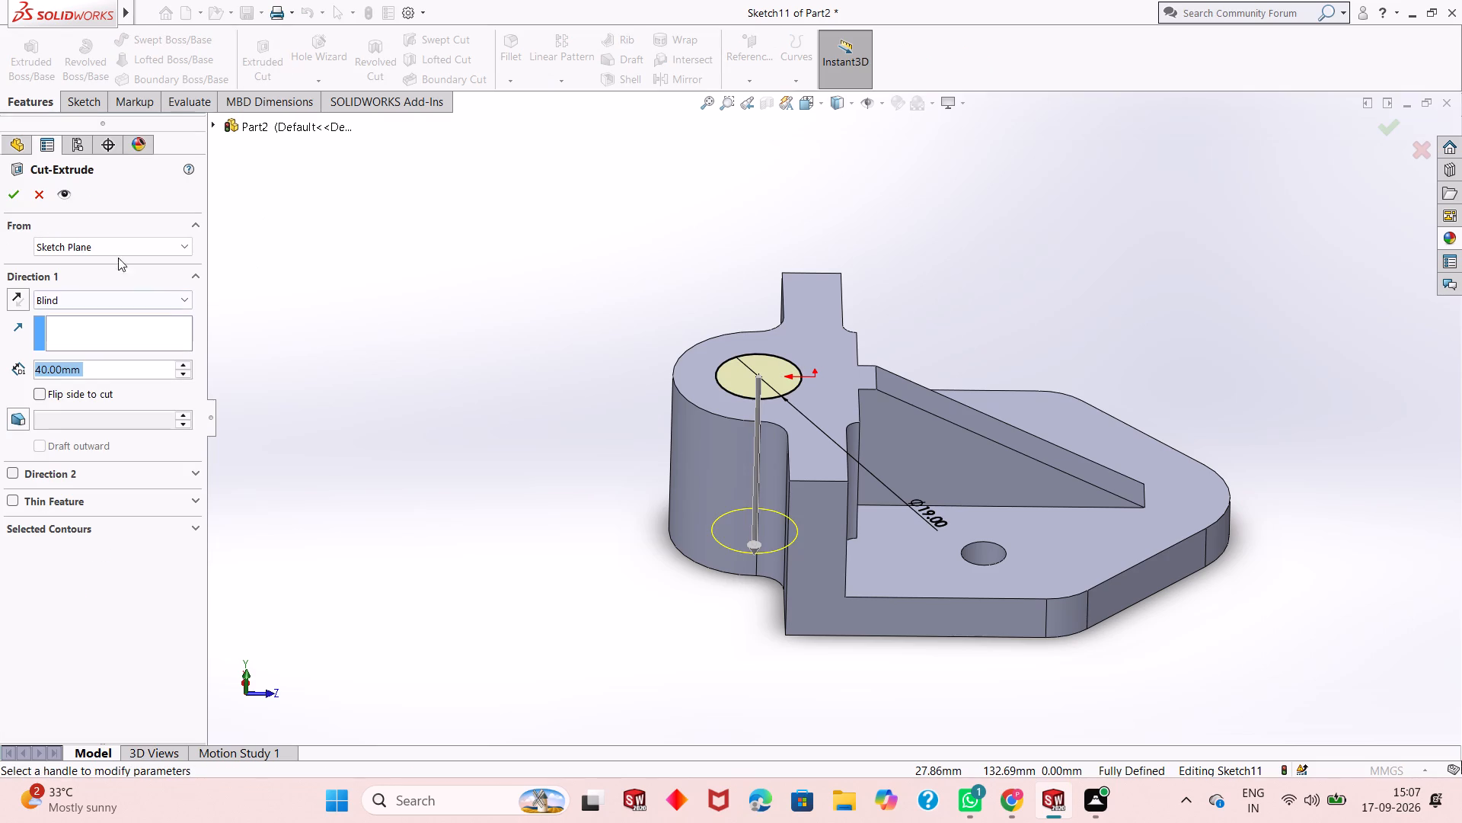
{"action": "left_click", "coordinate": [5, 195]}
{"action": "left_click", "coordinate": [505, 428]}
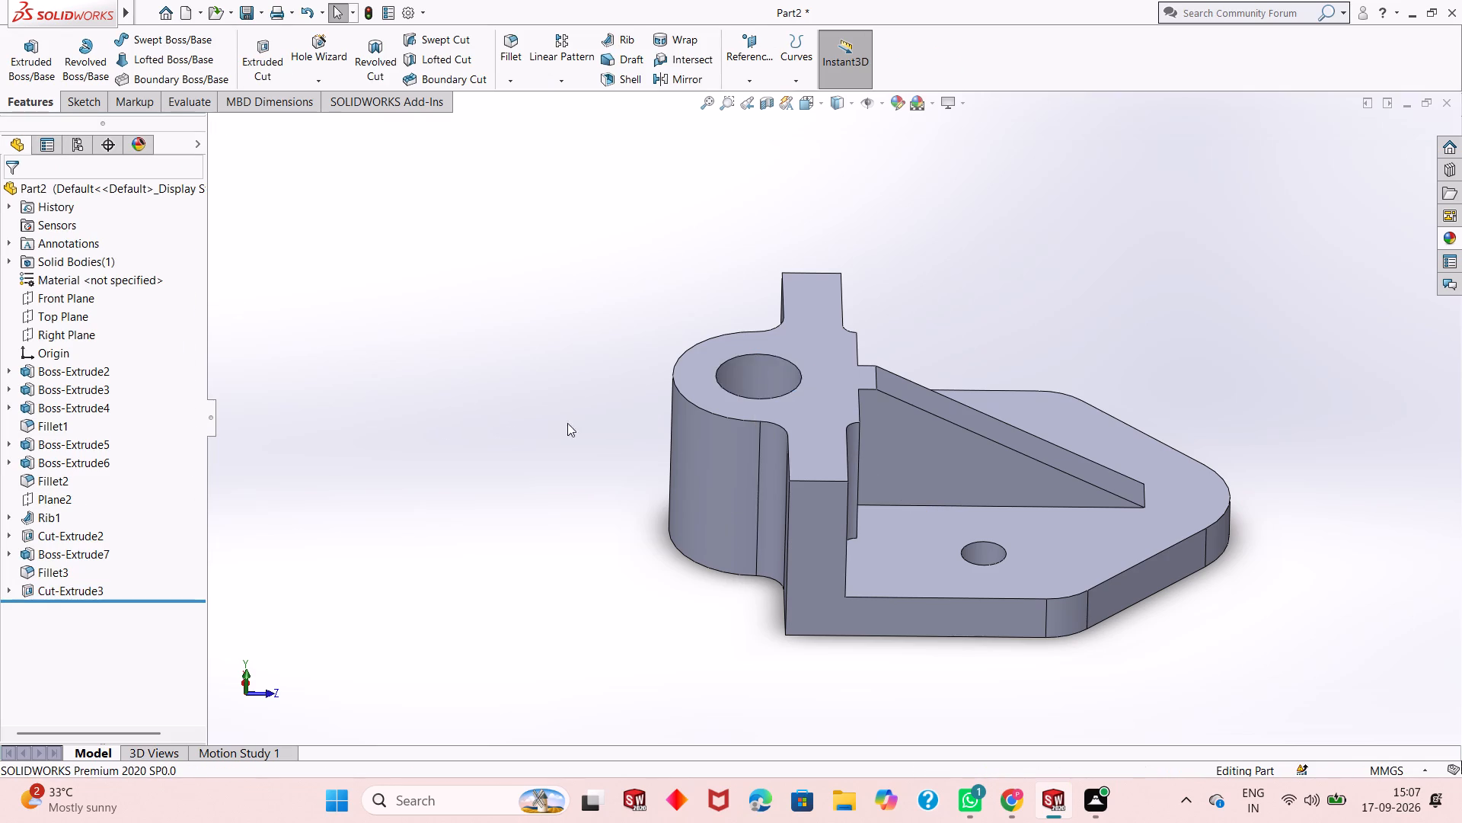
Examine the bracket from several angles, including the boss bore, rib, stepped pads and base holes.
{"action": "middle_click_drag", "start_coordinate": [790, 439], "coordinate": [772, 429]}
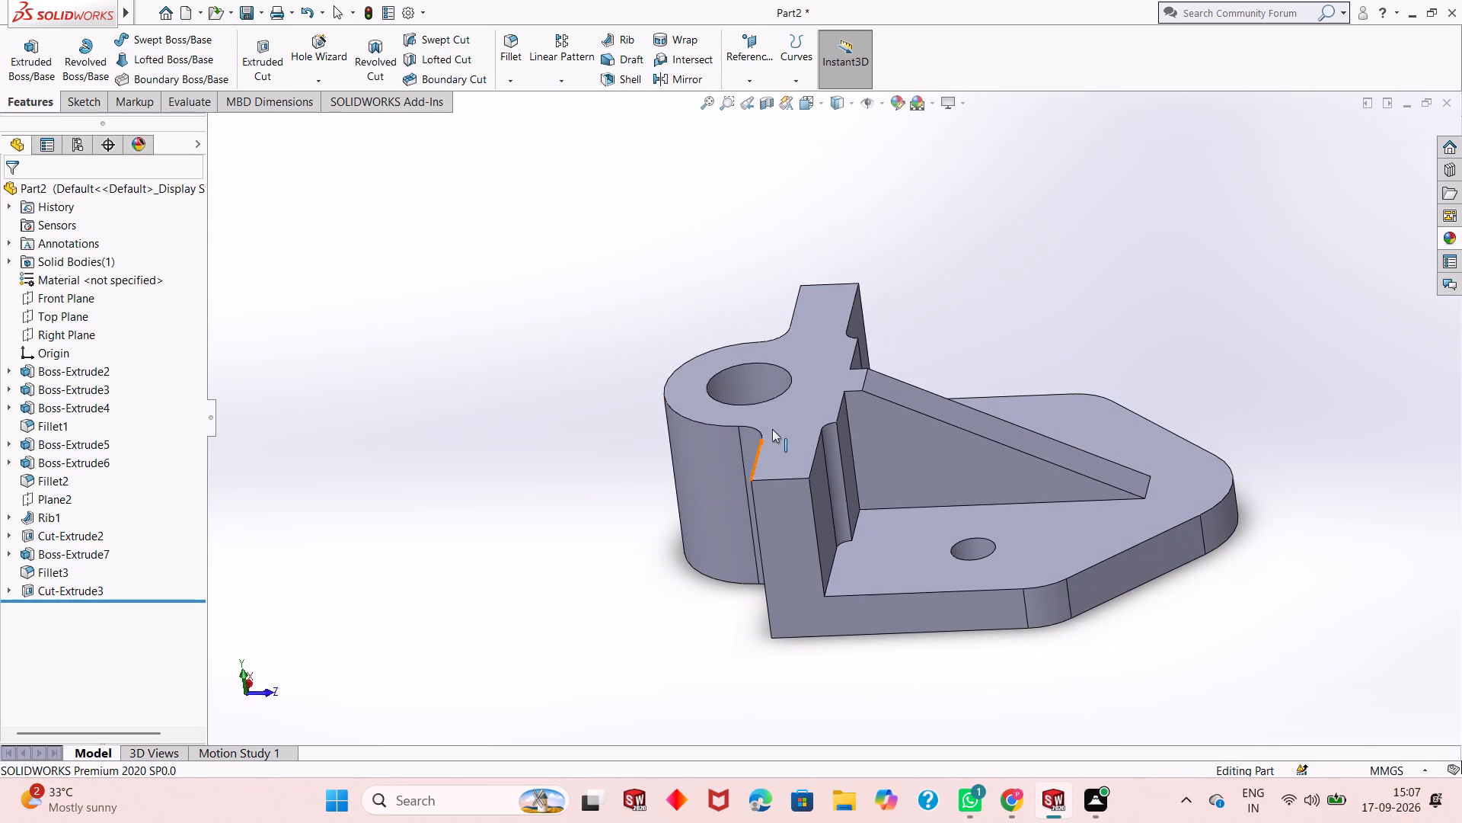
{"action": "middle_click_drag", "start_coordinate": [772, 427], "coordinate": [753, 460]}
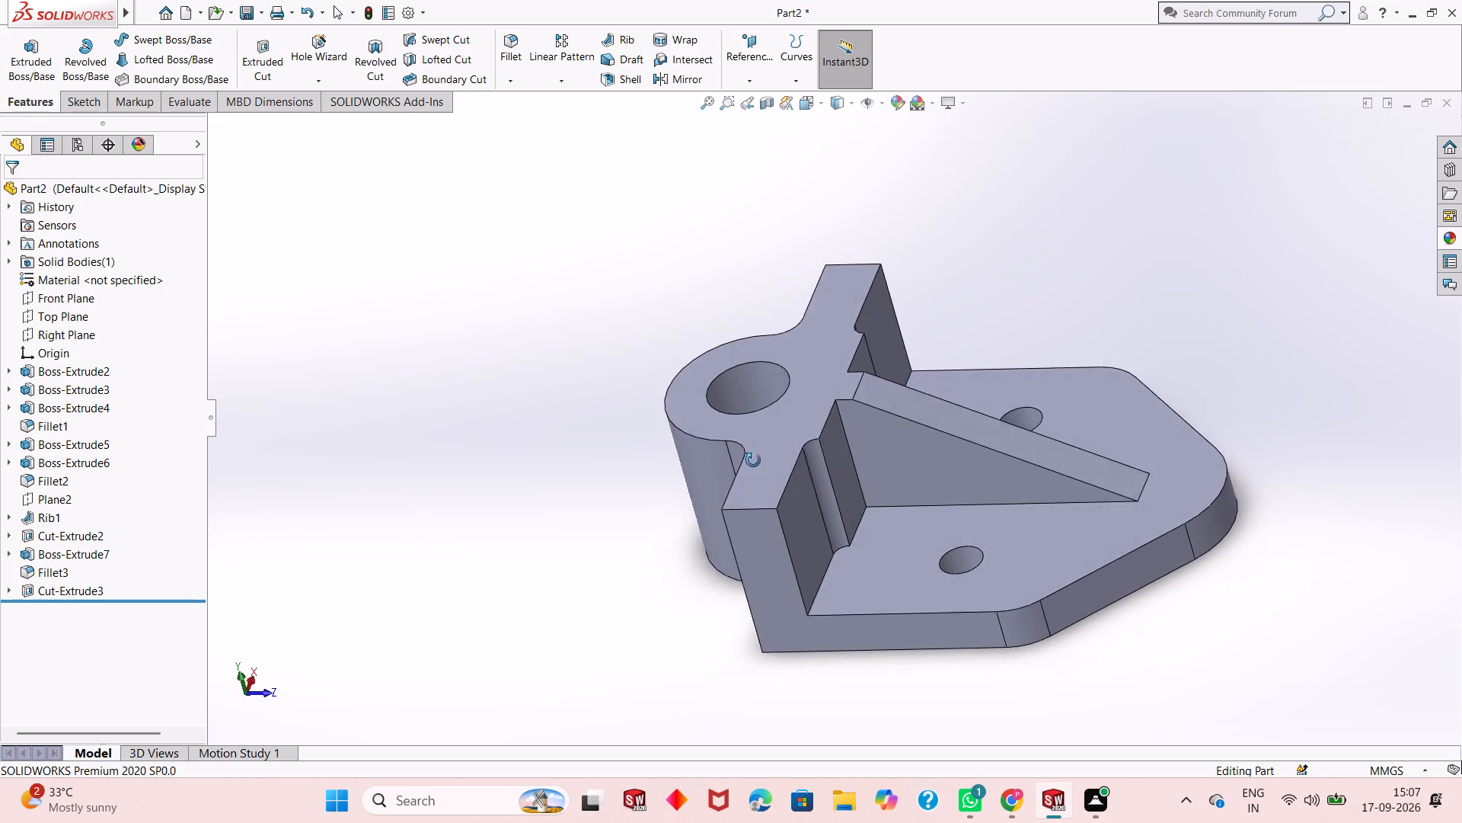
{"action": "middle_click_drag", "start_coordinate": [753, 460], "coordinate": [707, 502]}
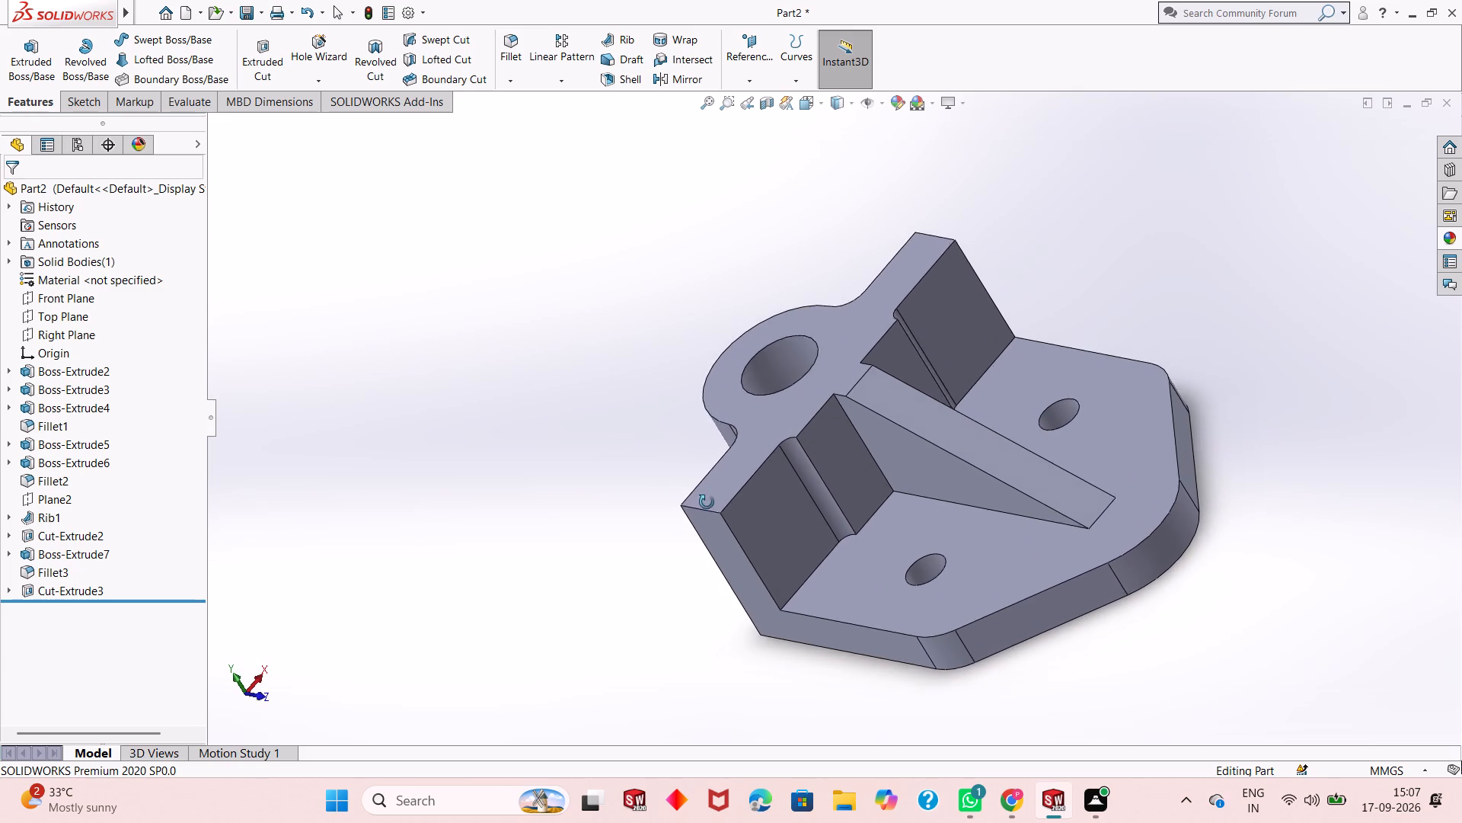
{"action": "middle_click_drag", "start_coordinate": [707, 502], "coordinate": [709, 524]}
{"action": "scroll", "coordinate": [806, 537], "scroll_direction": "up", "scroll_amount": 1}
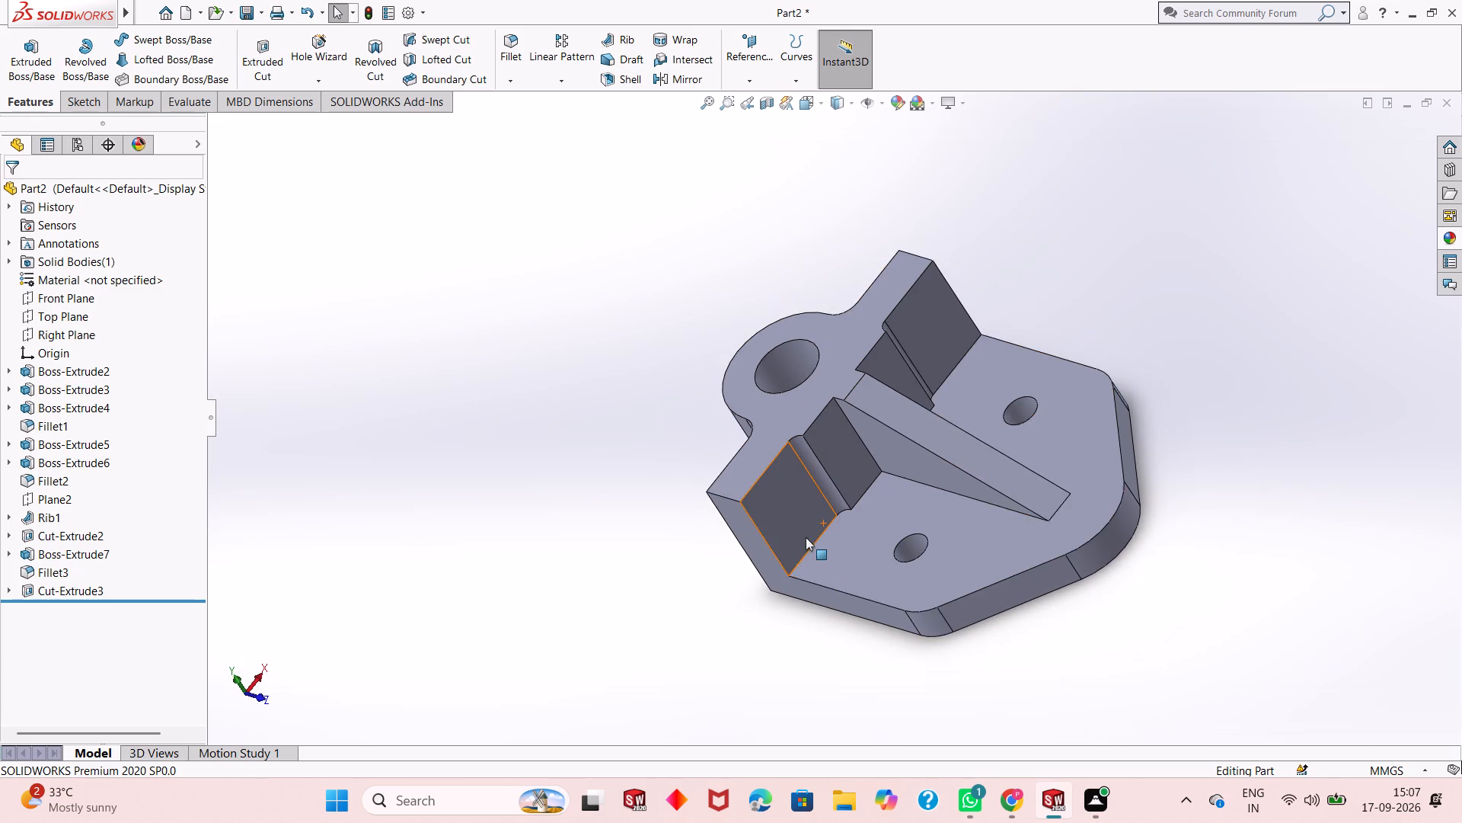
{"action": "scroll", "coordinate": [806, 537], "scroll_direction": "up", "scroll_amount": 1}
{"action": "middle_click_drag", "start_coordinate": [943, 538], "coordinate": [1062, 380]}
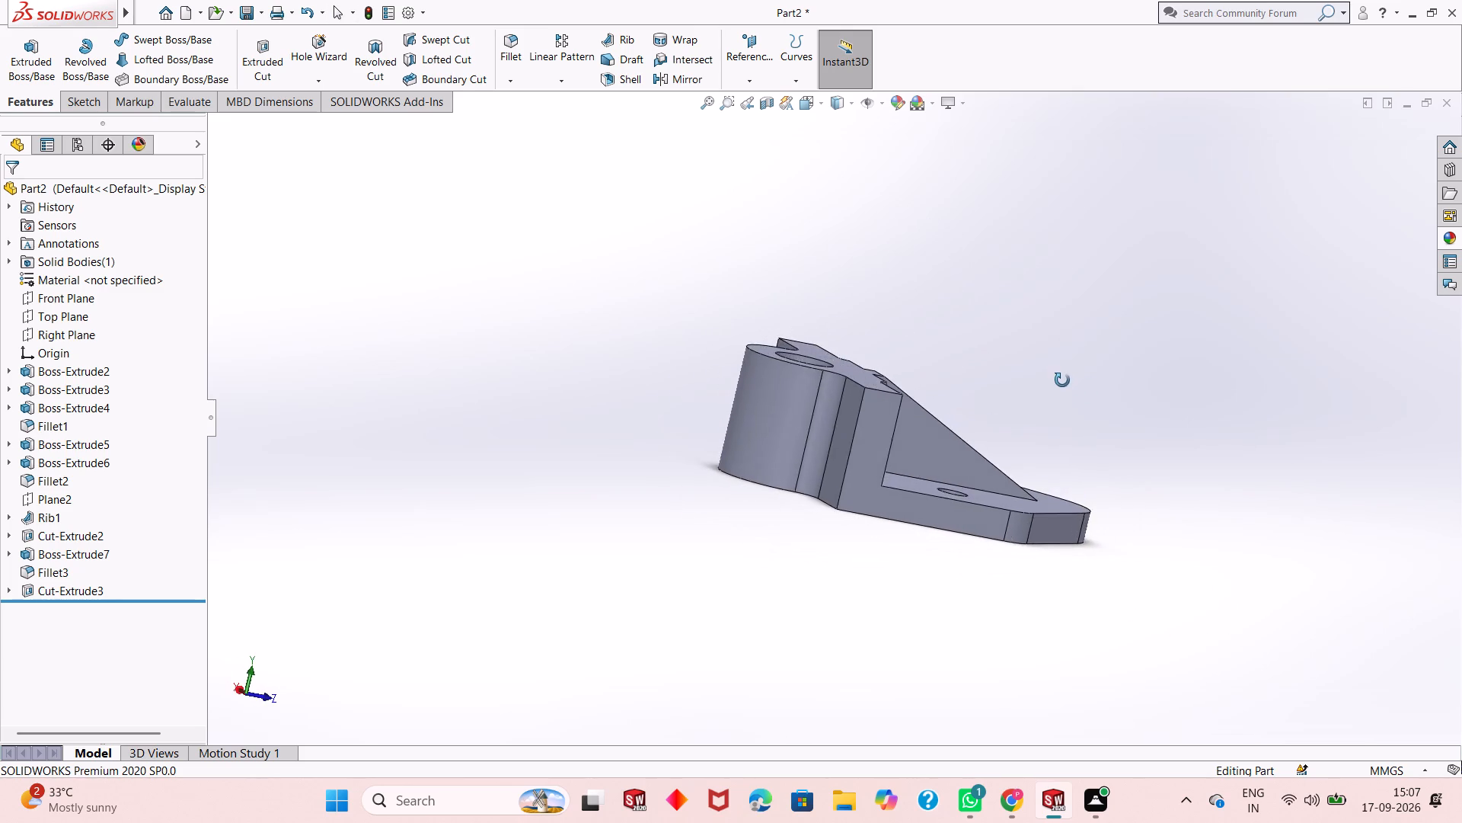
{"action": "middle_click_drag", "start_coordinate": [1062, 380], "coordinate": [1061, 379]}
{"action": "middle_click_drag", "start_coordinate": [1058, 379], "coordinate": [923, 378]}
{"action": "middle_click_drag", "start_coordinate": [1090, 456], "coordinate": [921, 498]}
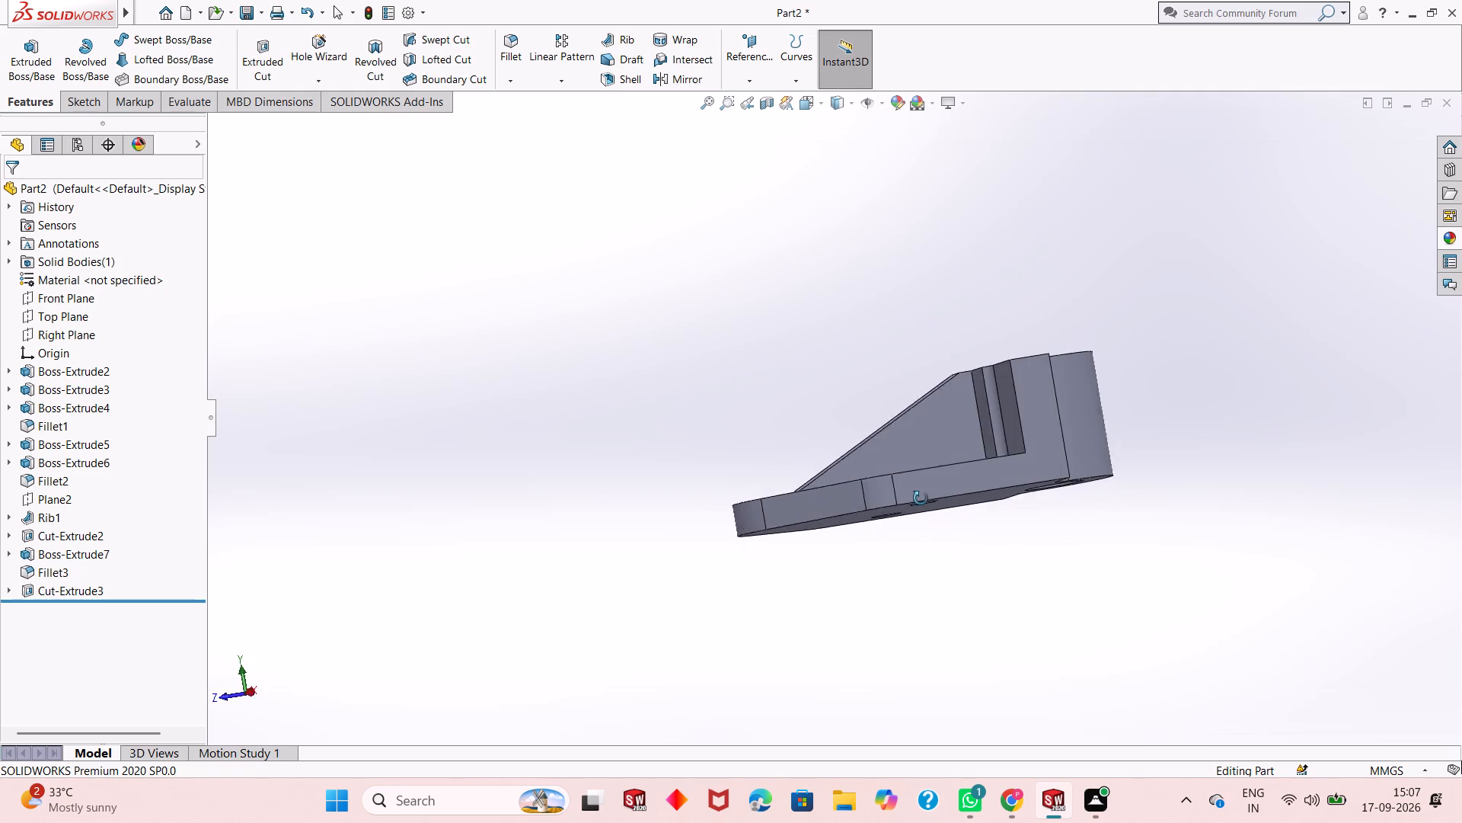
{"action": "middle_click_drag", "start_coordinate": [921, 498], "coordinate": [1116, 455]}
{"action": "scroll", "coordinate": [1039, 444], "scroll_direction": "down", "scroll_amount": 4}
{"action": "middle_click_drag", "start_coordinate": [799, 454], "coordinate": [835, 725]}
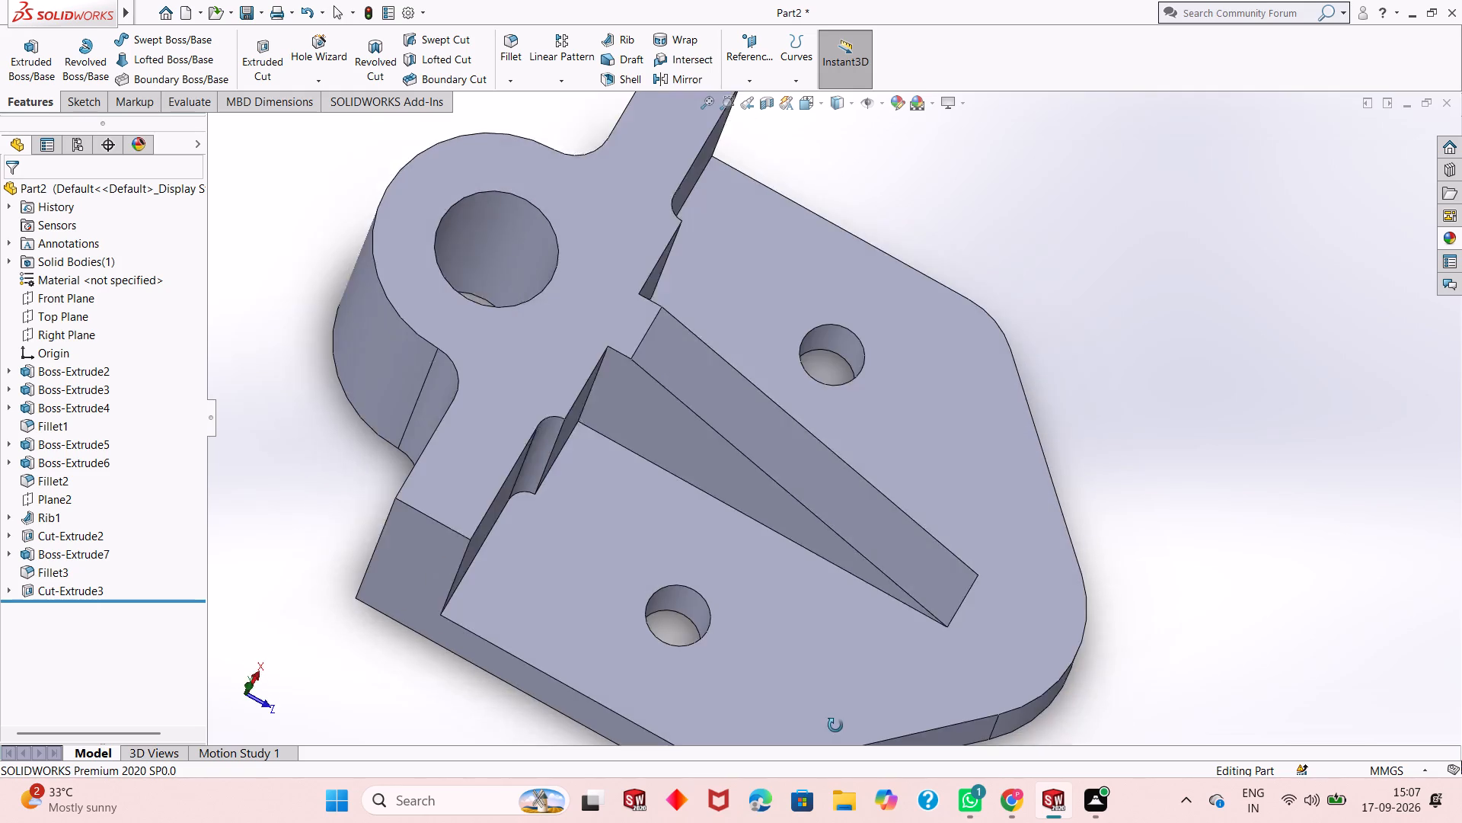
Change the whole part's appearance colour to dark purple with a red value of 138.
{"action": "middle_click_drag", "start_coordinate": [835, 725], "coordinate": [835, 726]}
{"action": "scroll", "coordinate": [723, 397], "scroll_direction": "up", "scroll_amount": 4}
{"action": "middle_click_drag", "start_coordinate": [729, 415], "coordinate": [701, 306]}
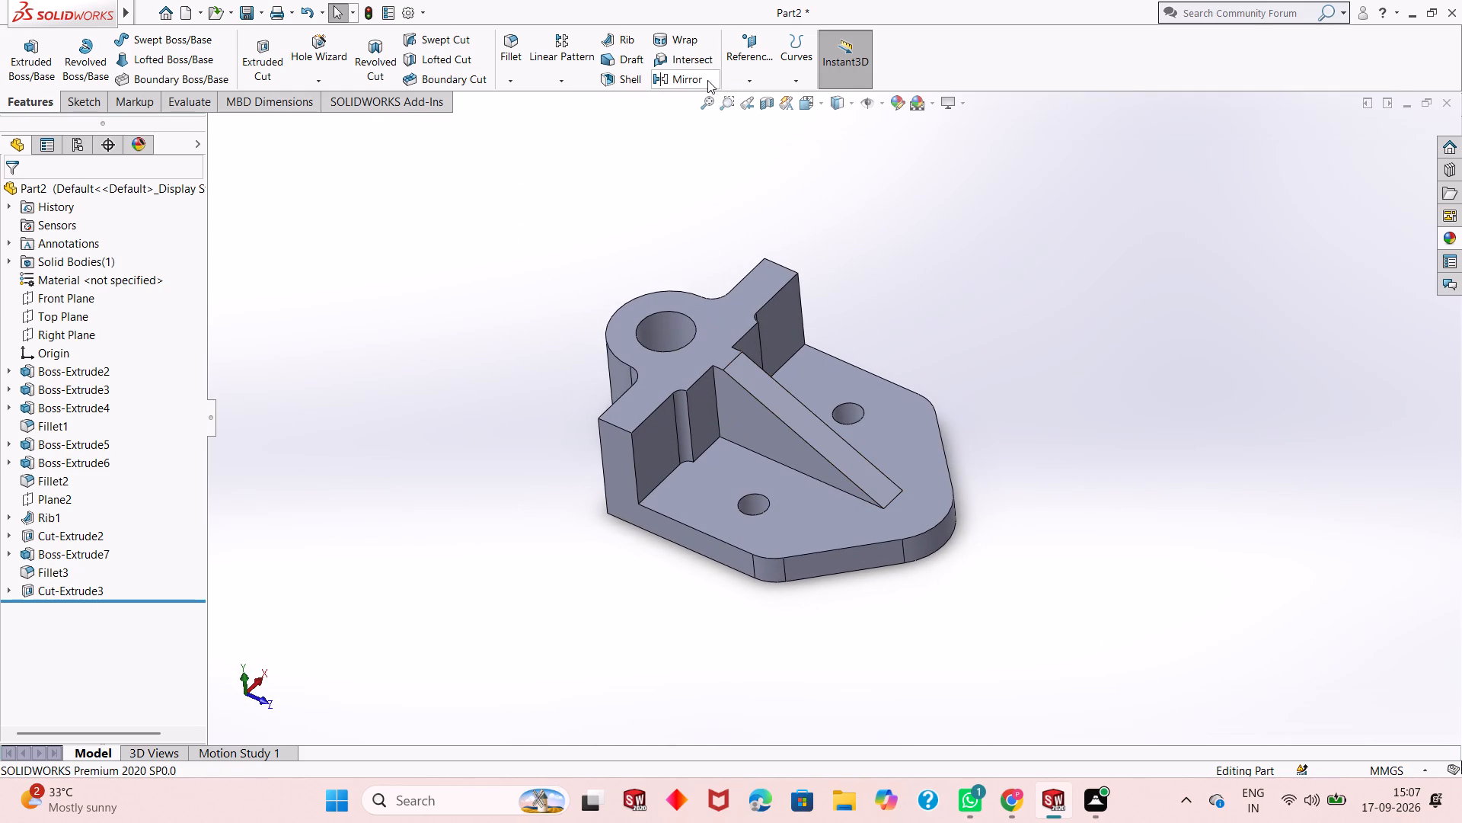
{"action": "left_click", "coordinate": [892, 105]}
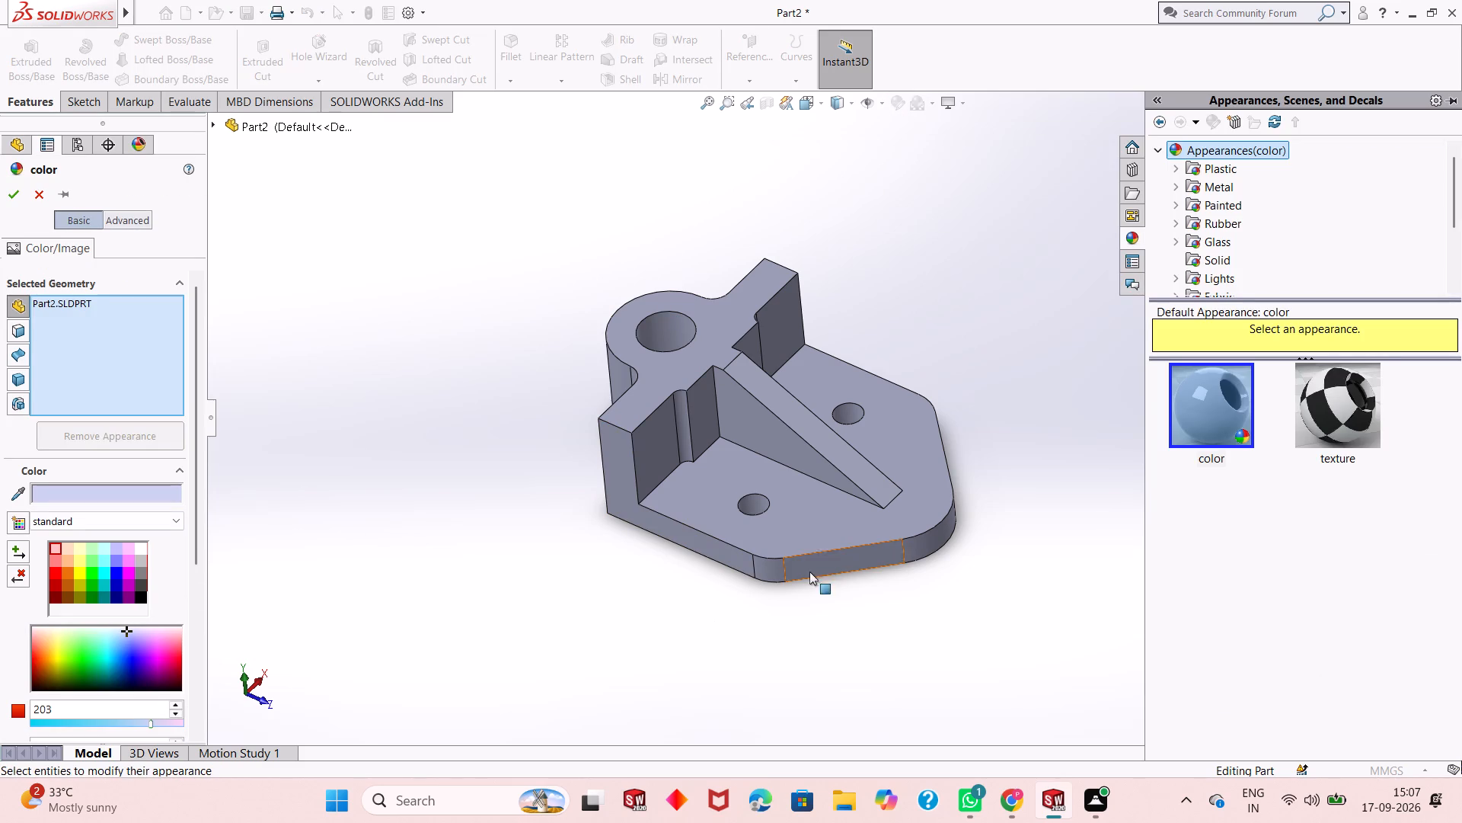
{"action": "middle_click_drag", "start_coordinate": [815, 607], "coordinate": [706, 578]}
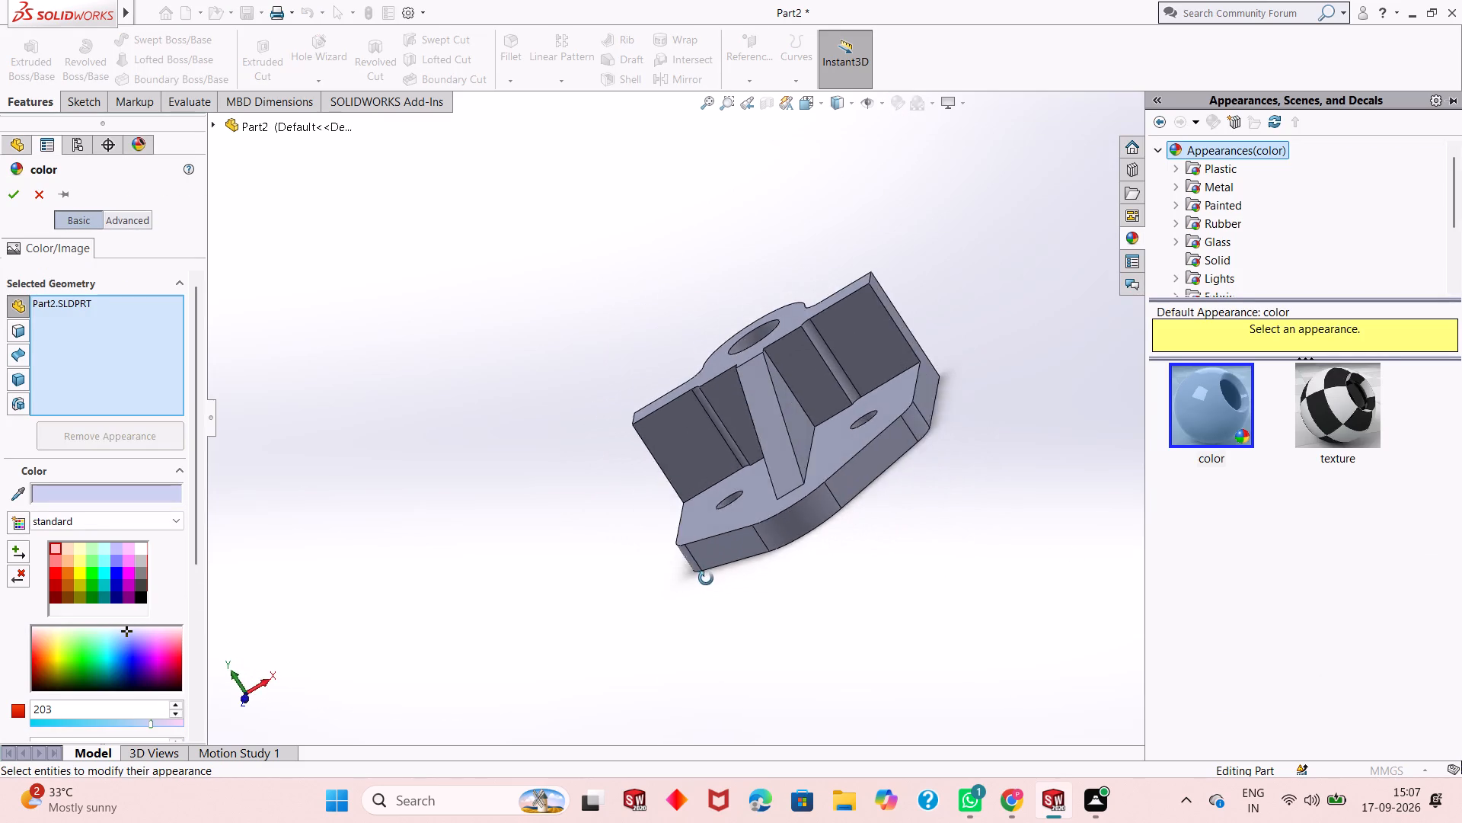
{"action": "middle_click_drag", "start_coordinate": [706, 578], "coordinate": [784, 648]}
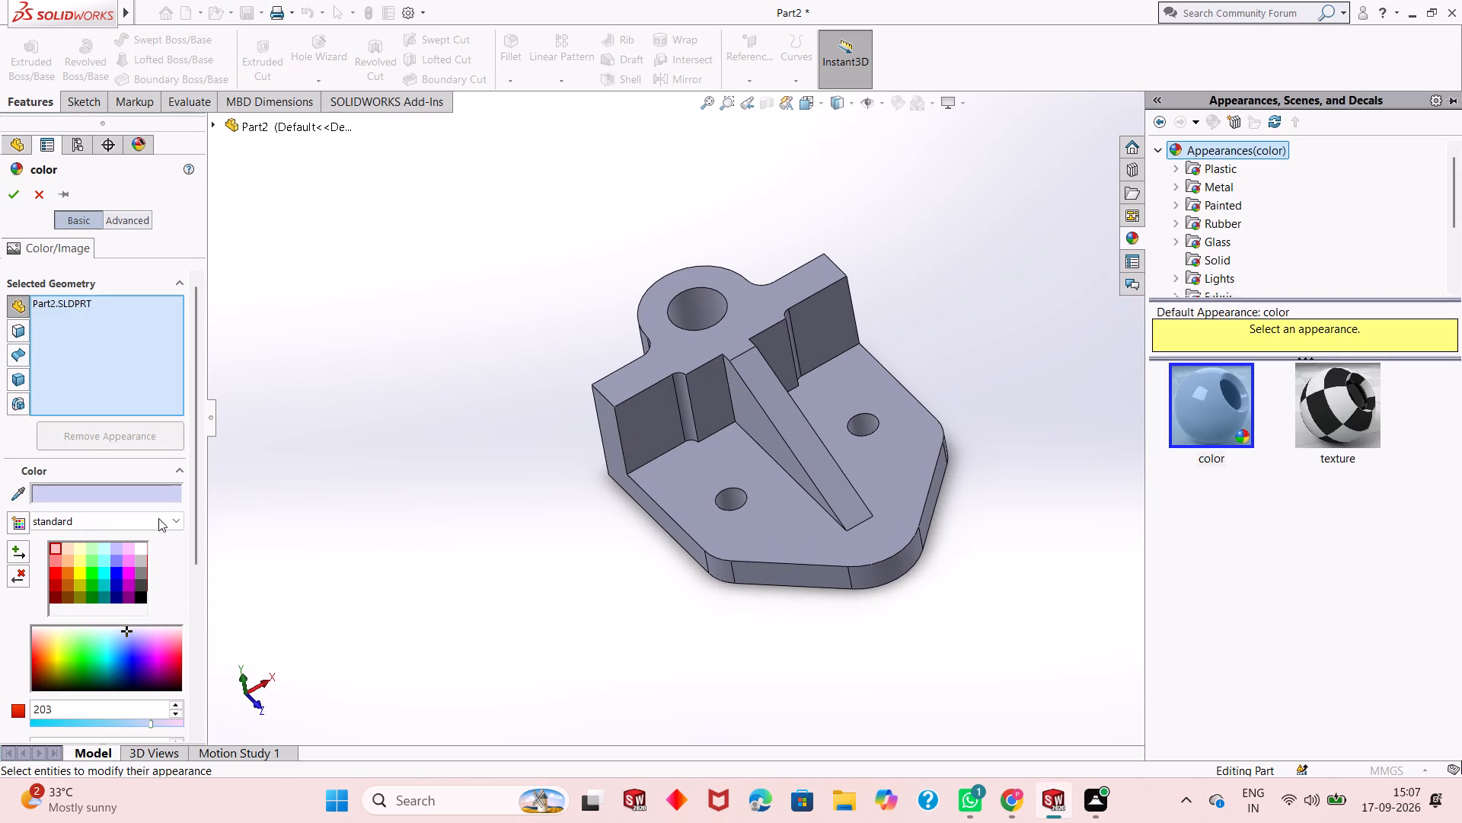
{"action": "left_click", "coordinate": [152, 658]}
{"action": "left_click", "coordinate": [150, 649]}
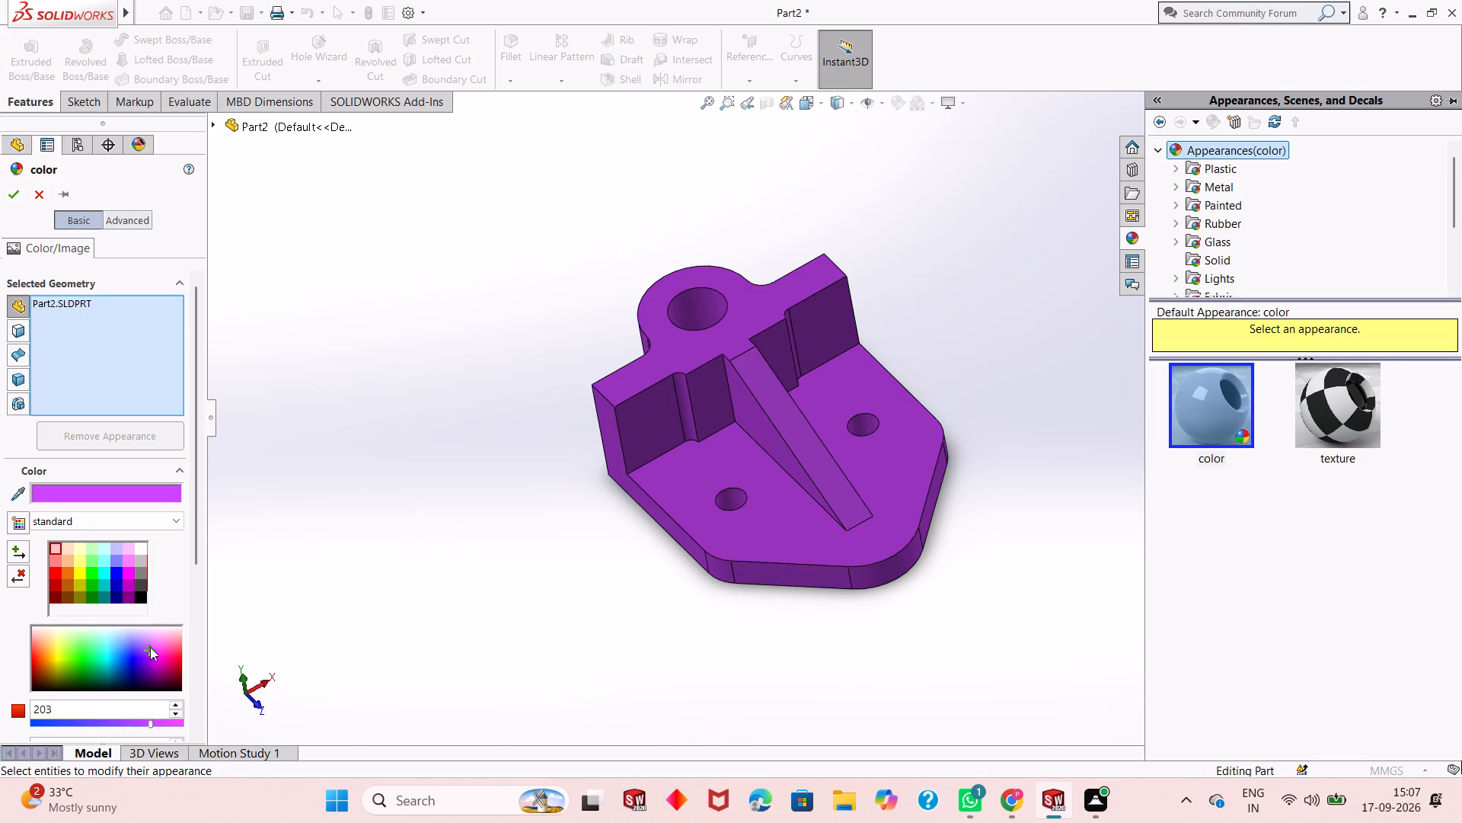
{"action": "triple_click", "coordinate": [151, 646]}
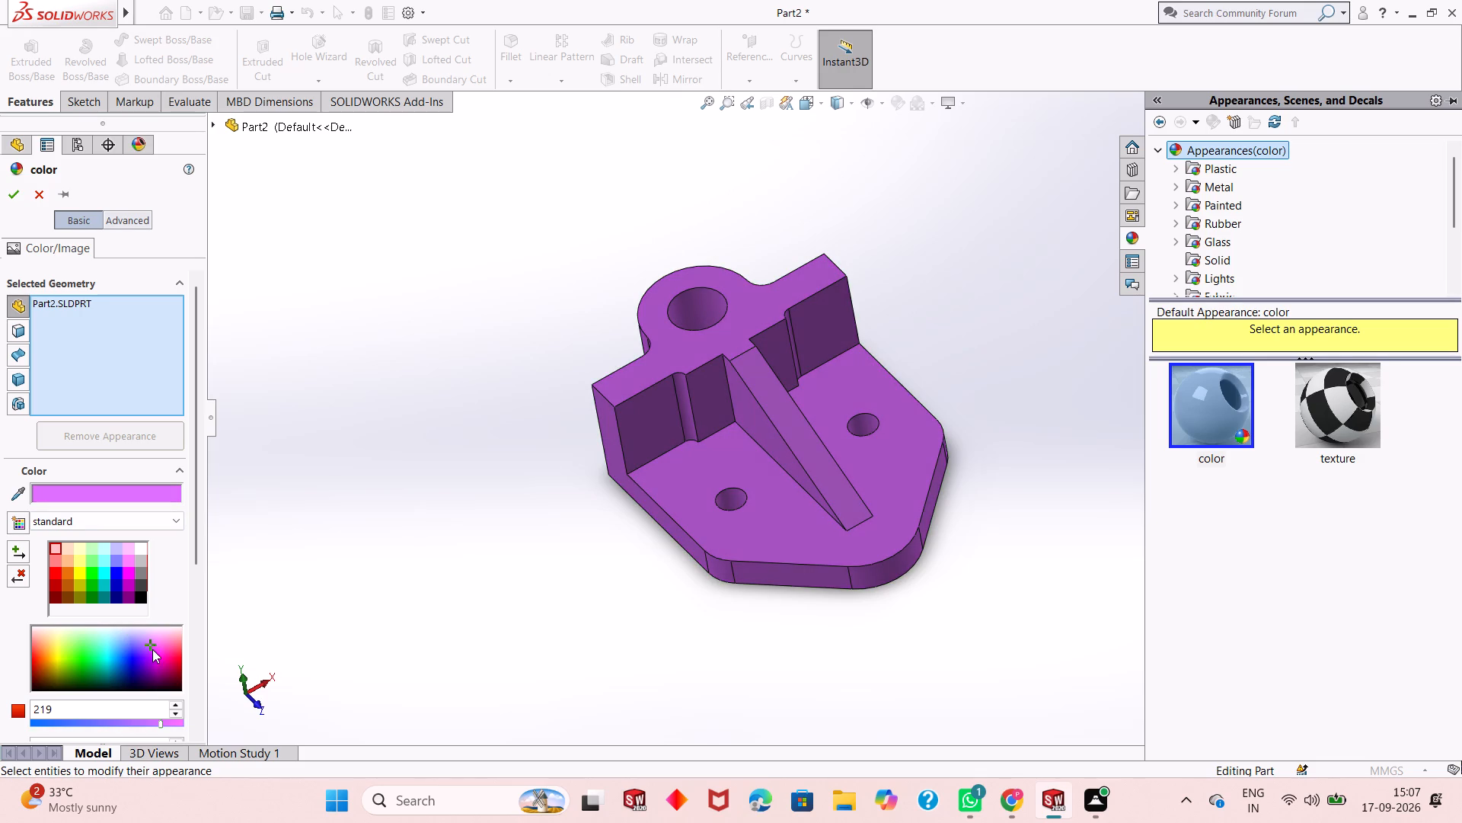
{"action": "left_click", "coordinate": [142, 652]}
{"action": "left_click", "coordinate": [143, 648]}
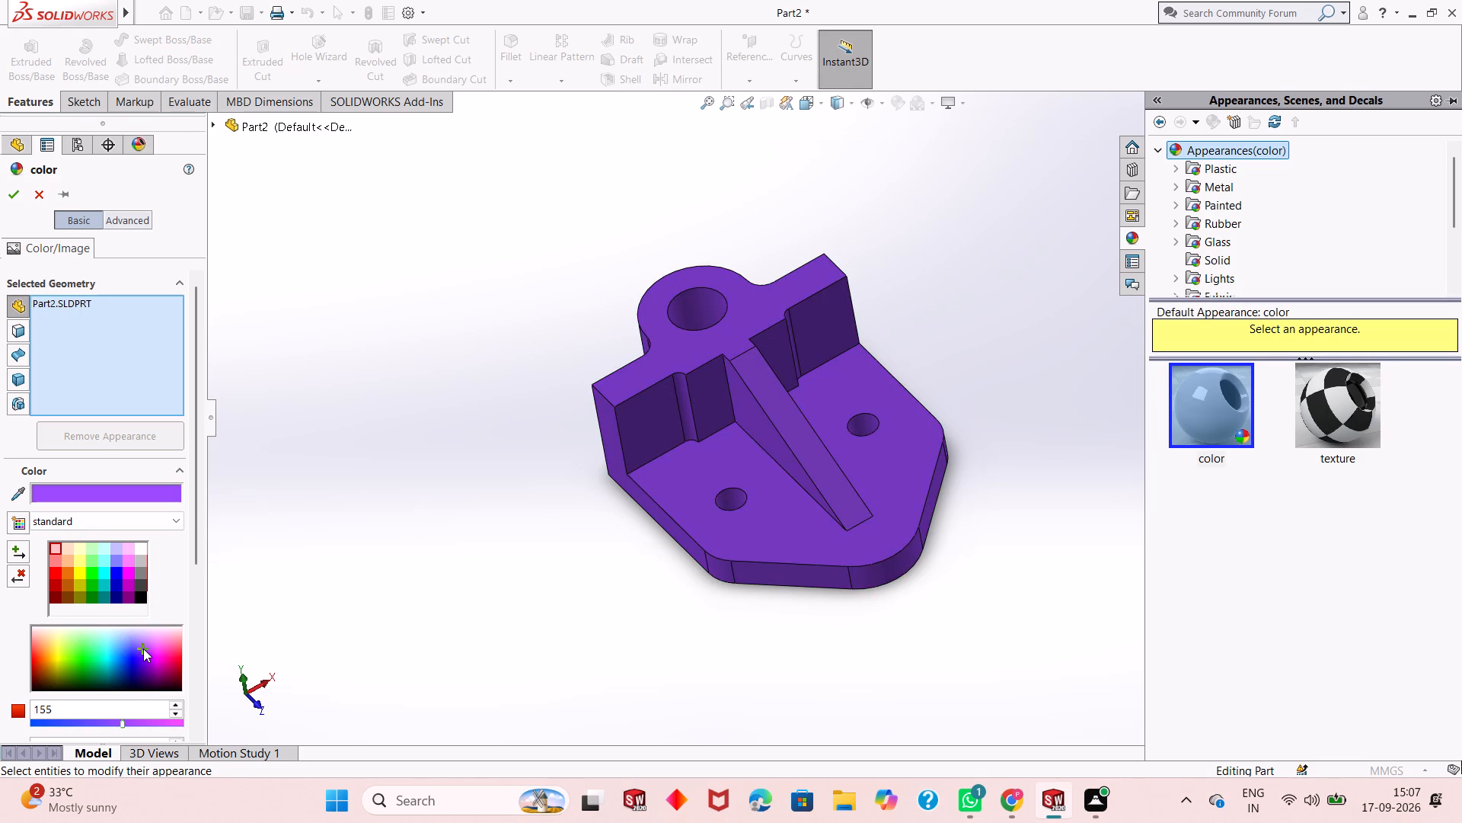
{"action": "left_click", "coordinate": [143, 648]}
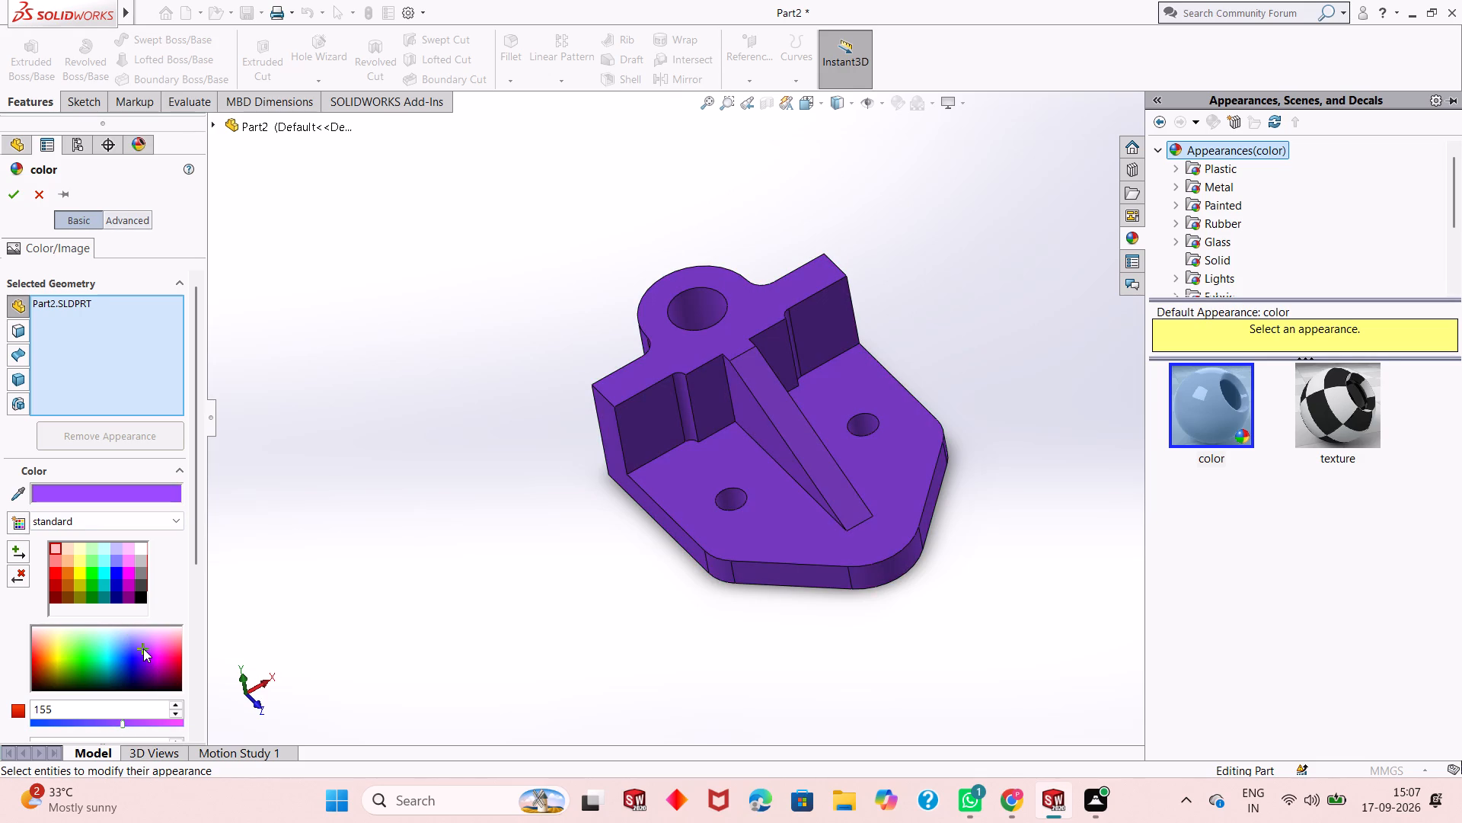
{"action": "left_click", "coordinate": [143, 649]}
{"action": "left_click", "coordinate": [145, 658]}
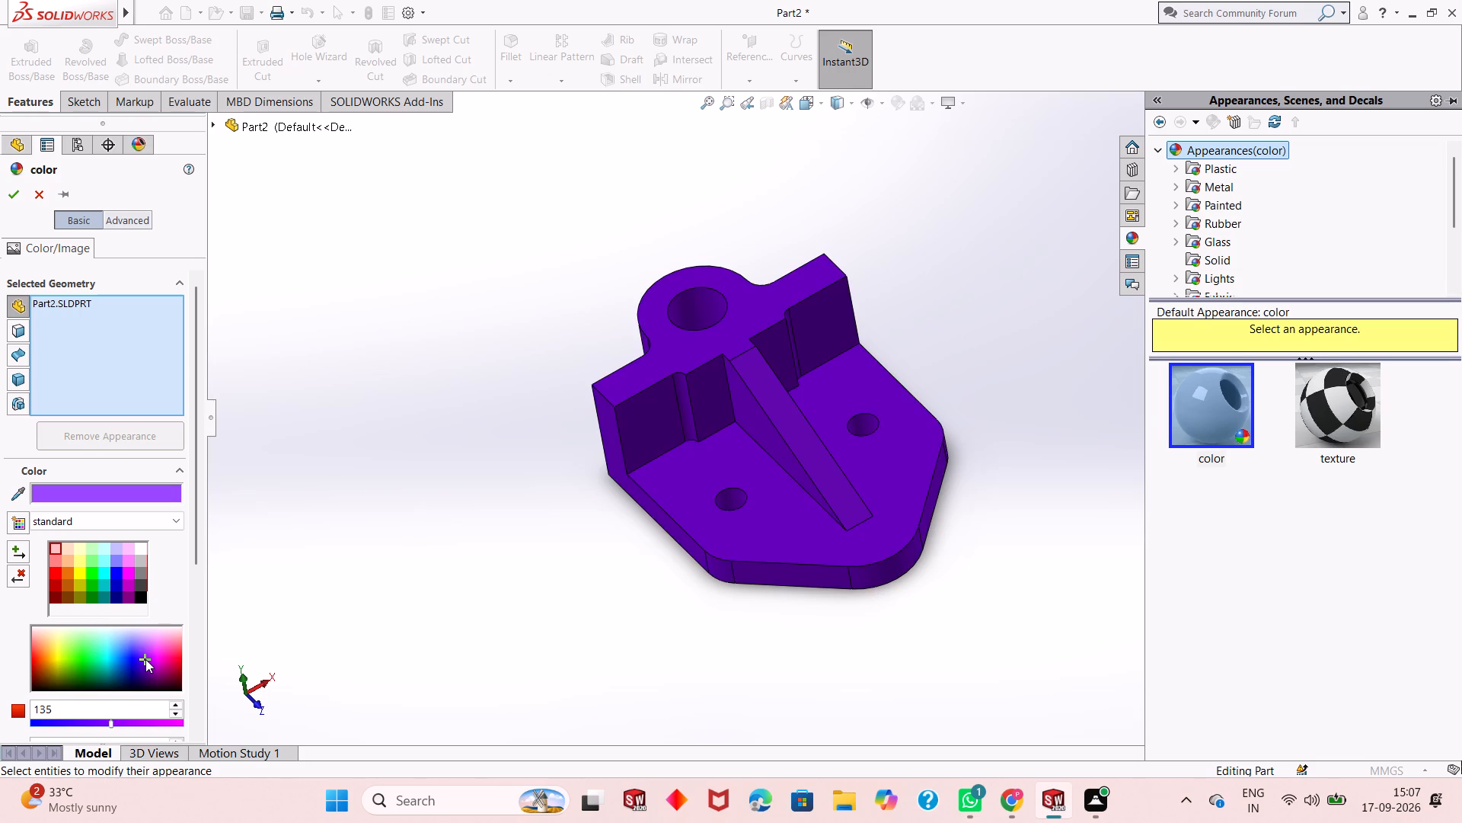
{"action": "double_click", "coordinate": [145, 659]}
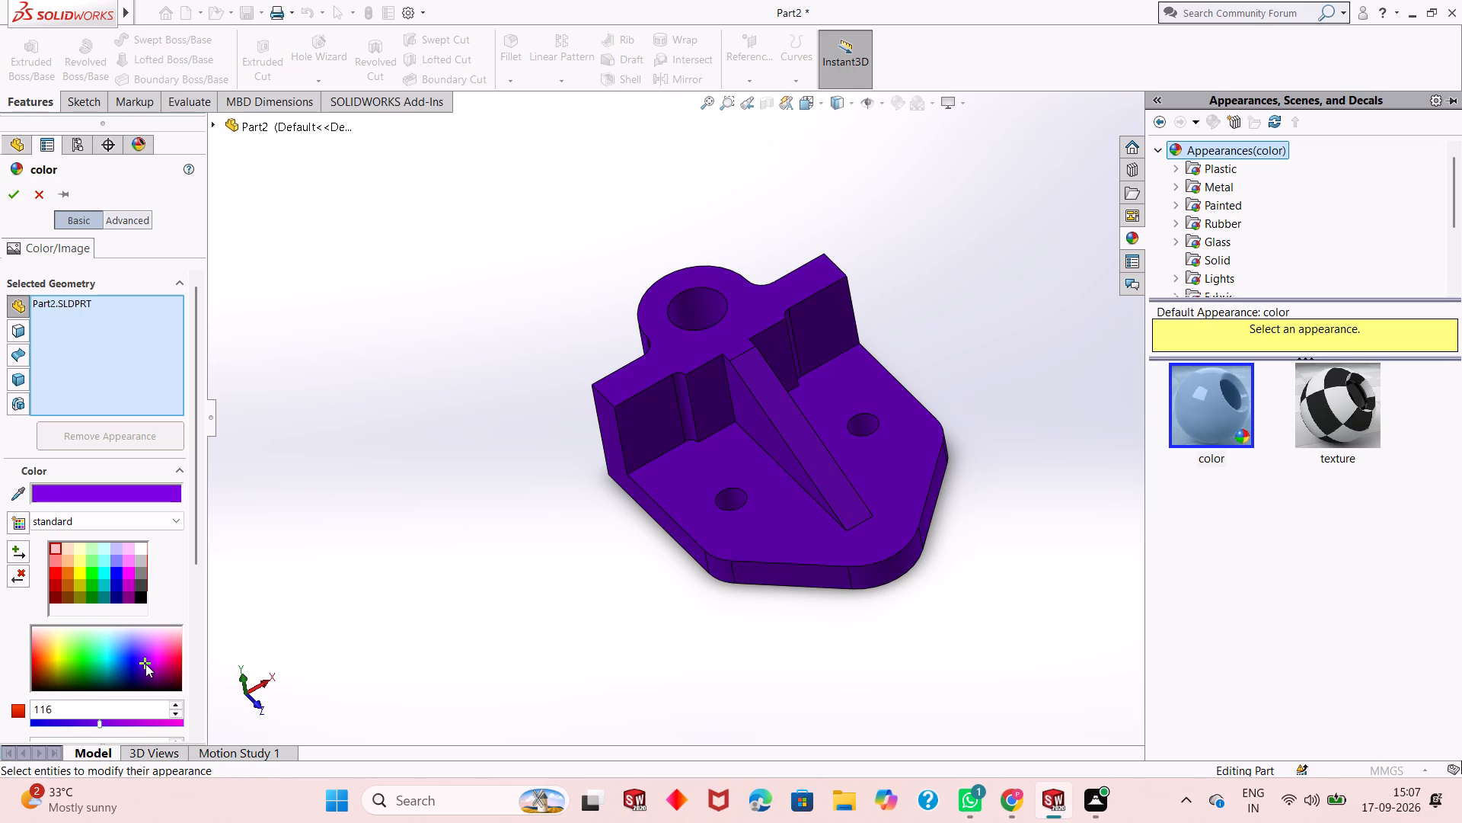
{"action": "left_click", "coordinate": [145, 664]}
{"action": "left_click", "coordinate": [147, 667]}
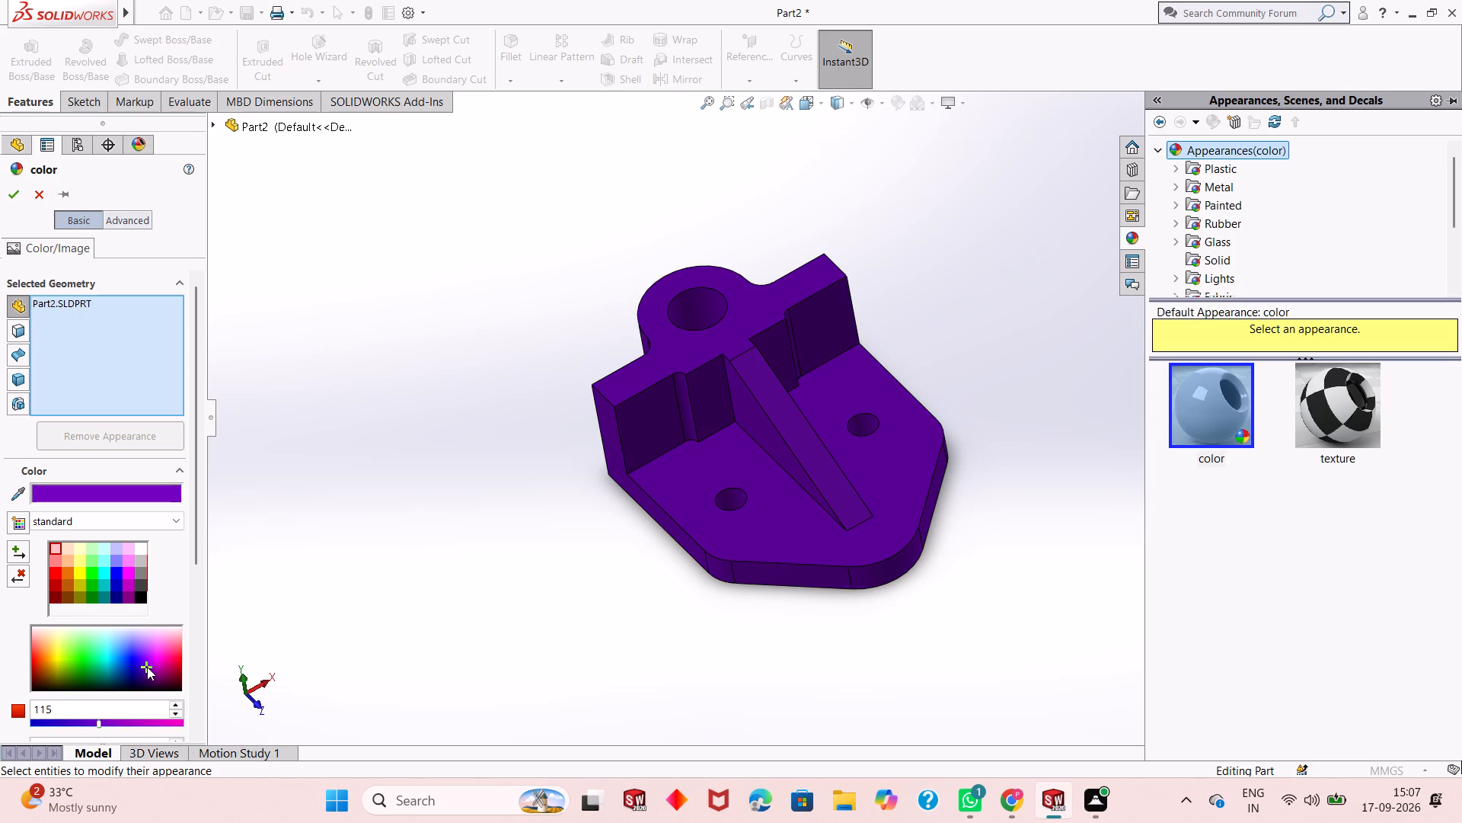
{"action": "left_click", "coordinate": [146, 667]}
{"action": "left_click", "coordinate": [145, 662]}
{"action": "left_click", "coordinate": [145, 660]}
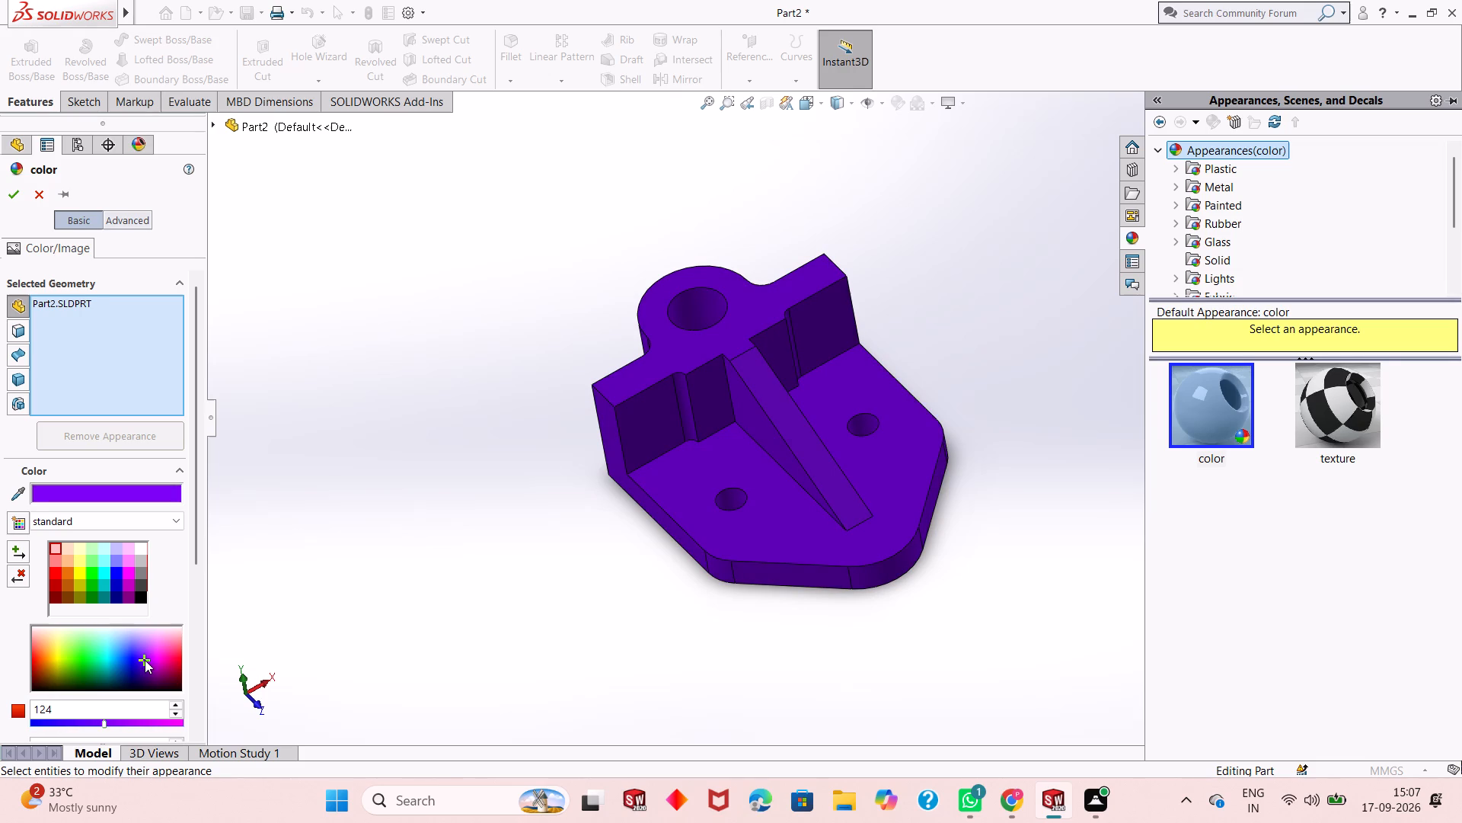
{"action": "left_click", "coordinate": [145, 660]}
{"action": "double_click", "coordinate": [143, 664]}
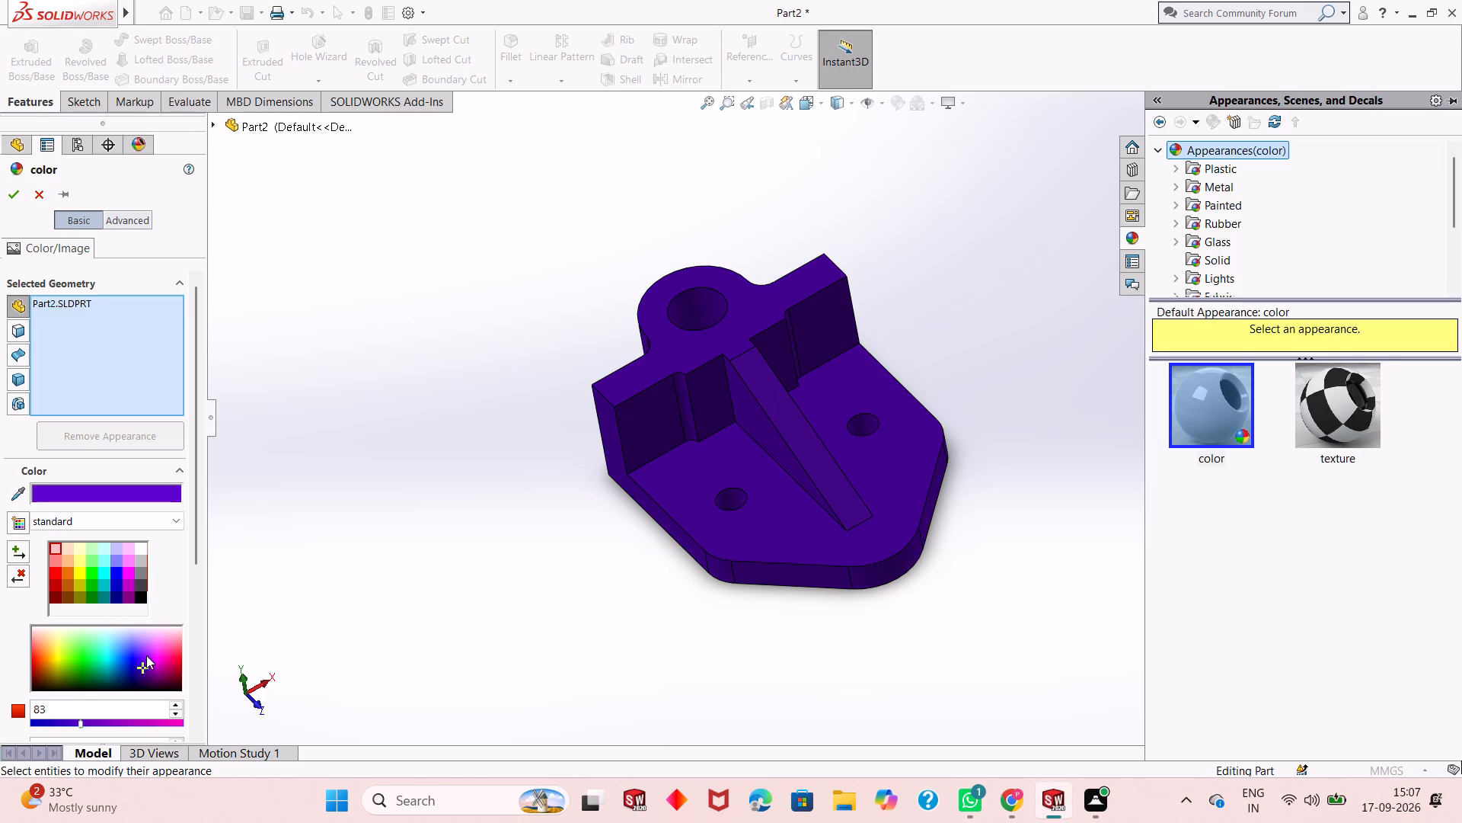
{"action": "left_click", "coordinate": [146, 655]}
{"action": "left_click", "coordinate": [148, 657]}
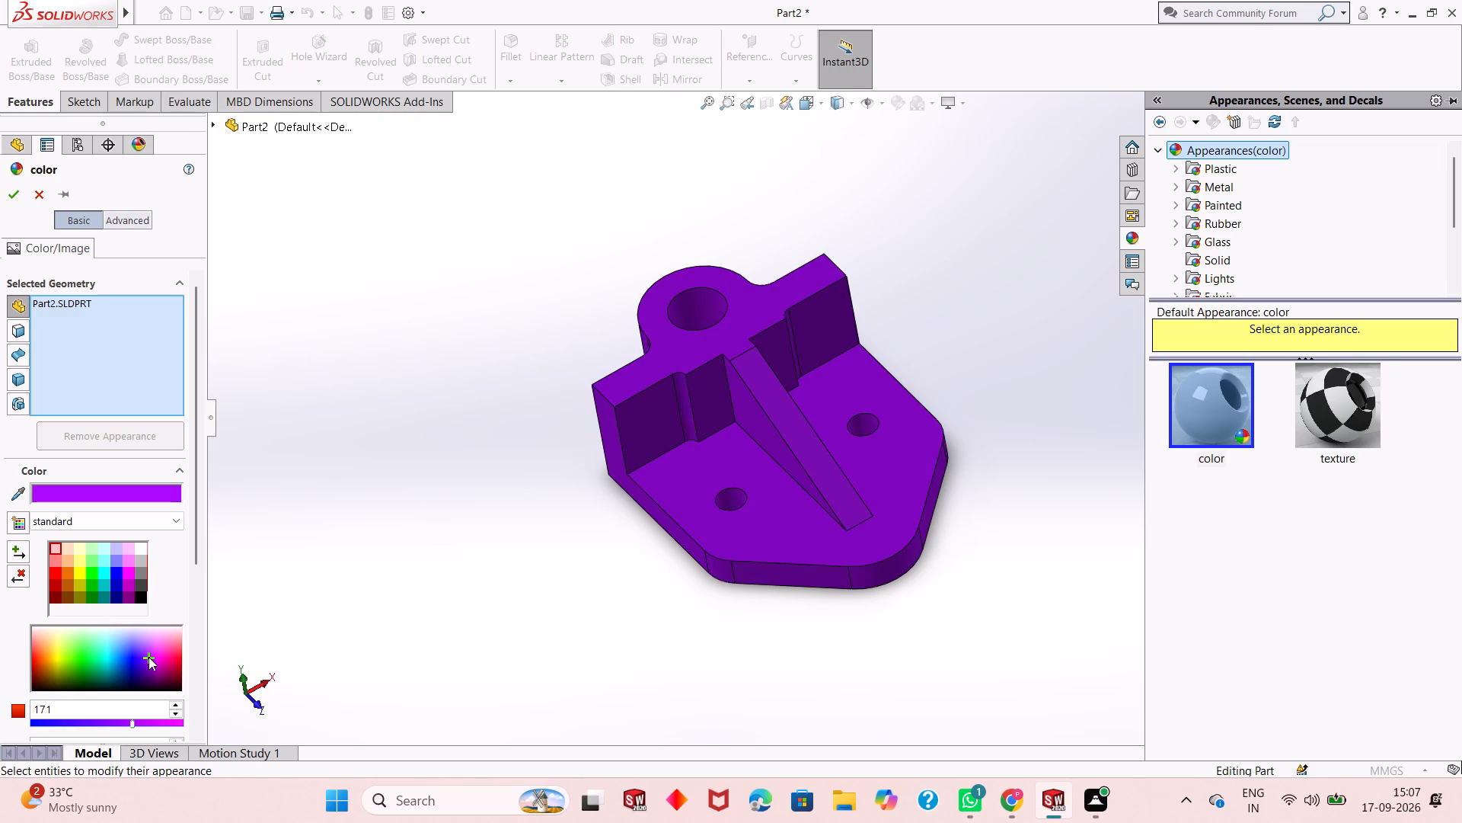
{"action": "left_click", "coordinate": [148, 664]}
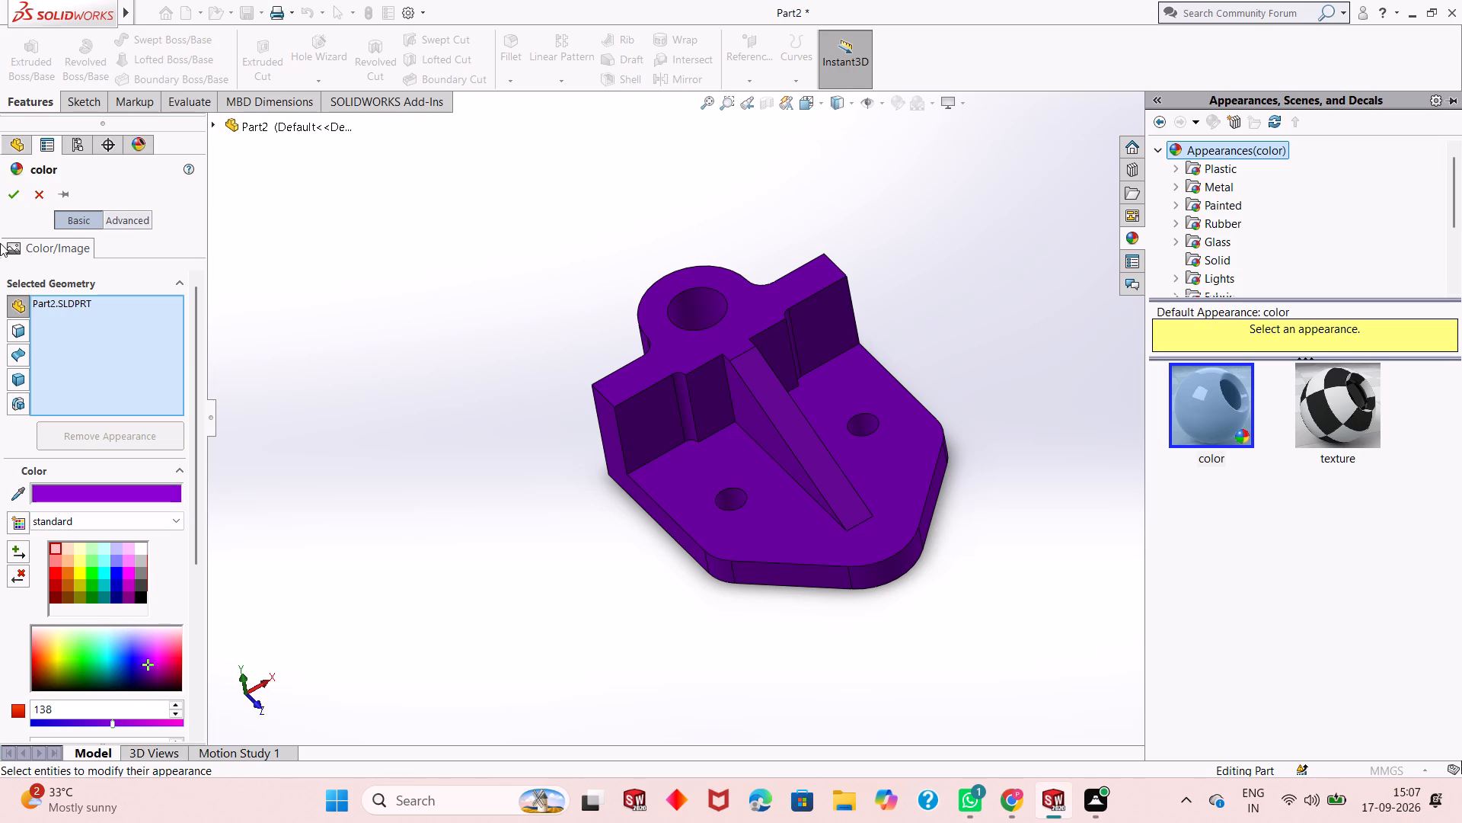
{"action": "left_click", "coordinate": [17, 197]}
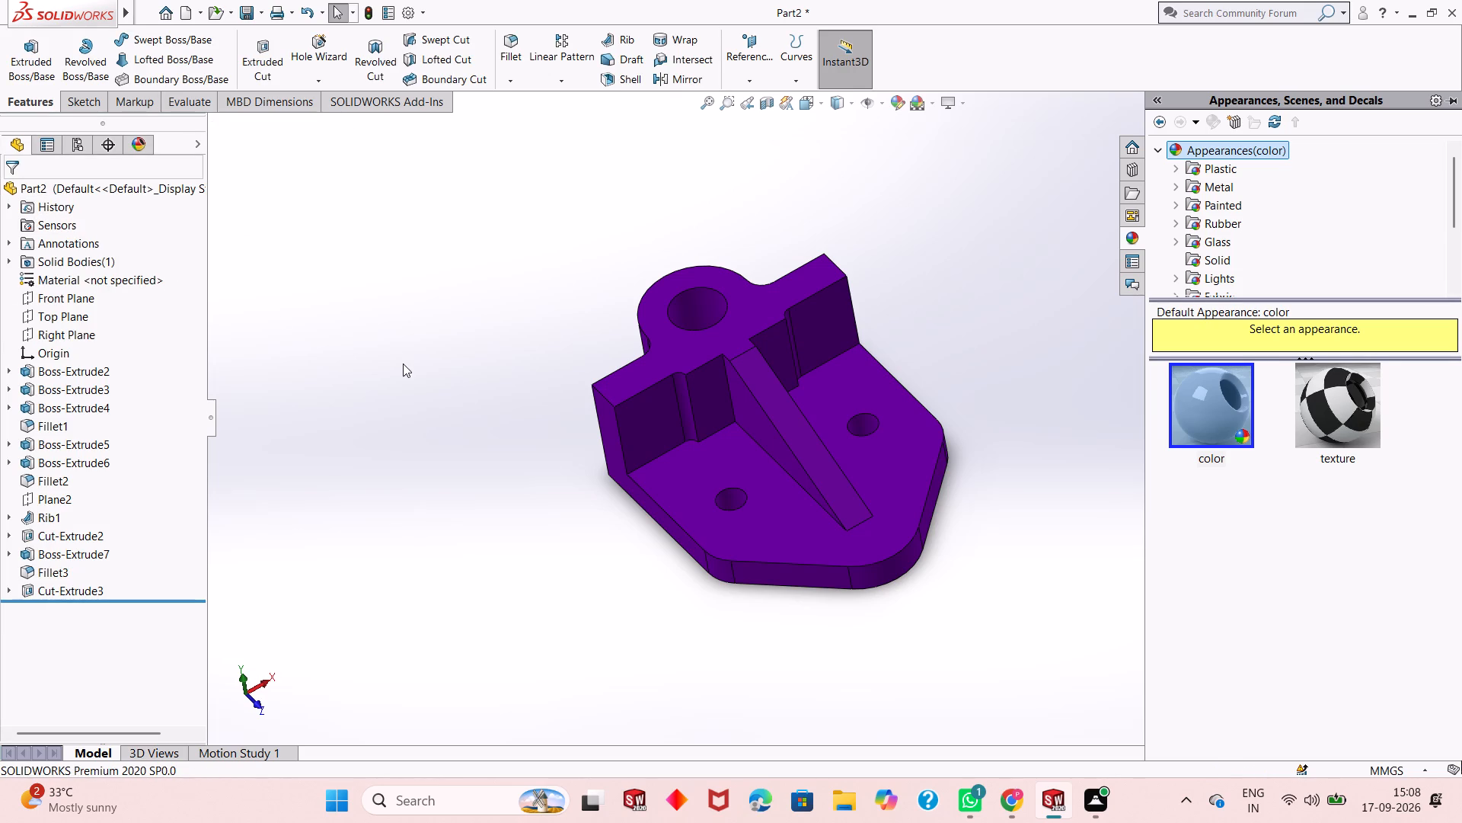
{"action": "left_click", "coordinate": [403, 363]}
Apply the polished aluminum metal appearance to the inner faces of the rear boss bore and both base holes.
{"action": "middle_click_drag", "start_coordinate": [556, 495], "coordinate": [583, 545]}
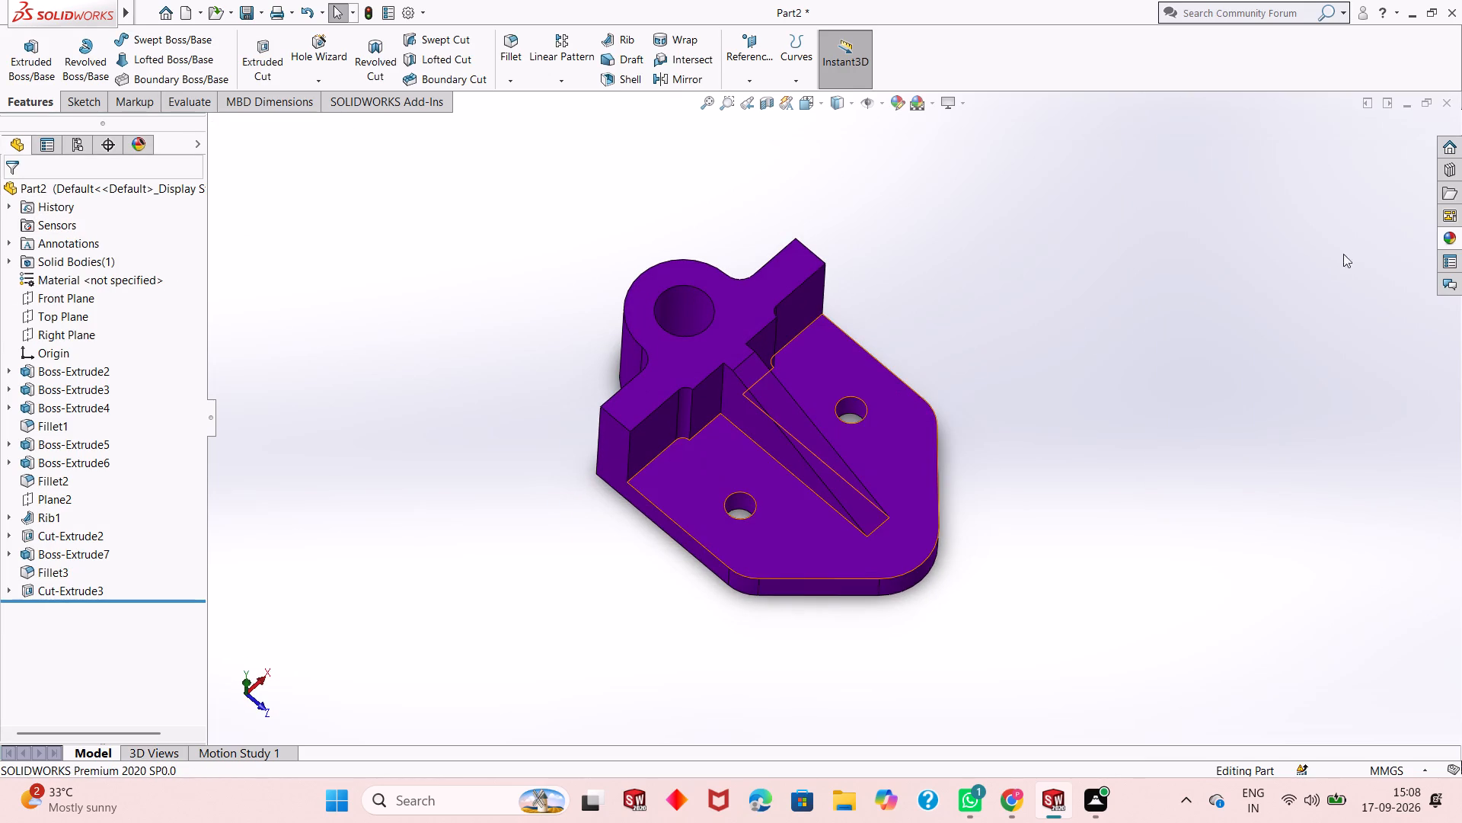
{"action": "left_click", "coordinate": [1439, 242]}
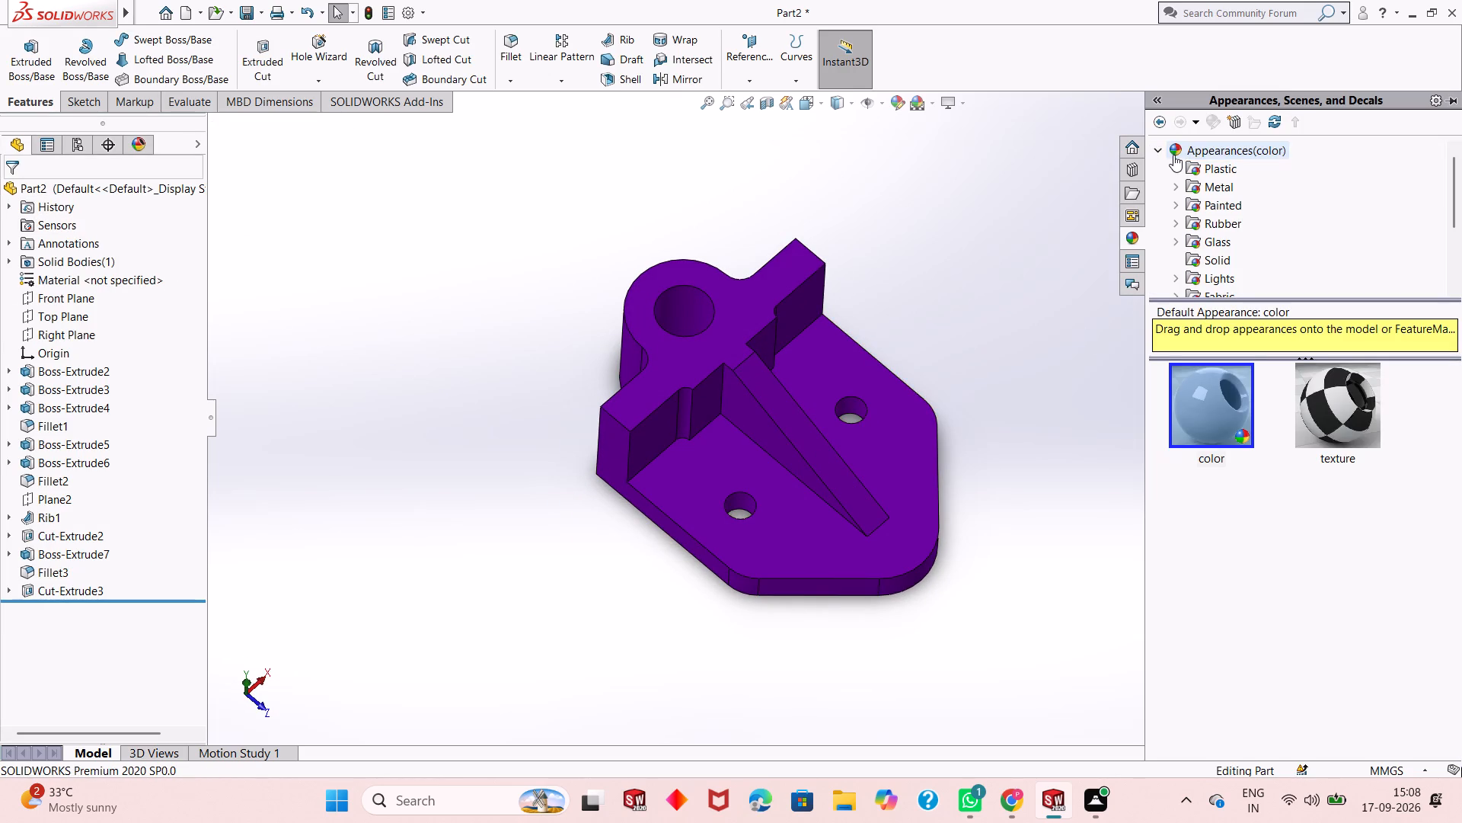
{"action": "left_click", "coordinate": [1223, 191]}
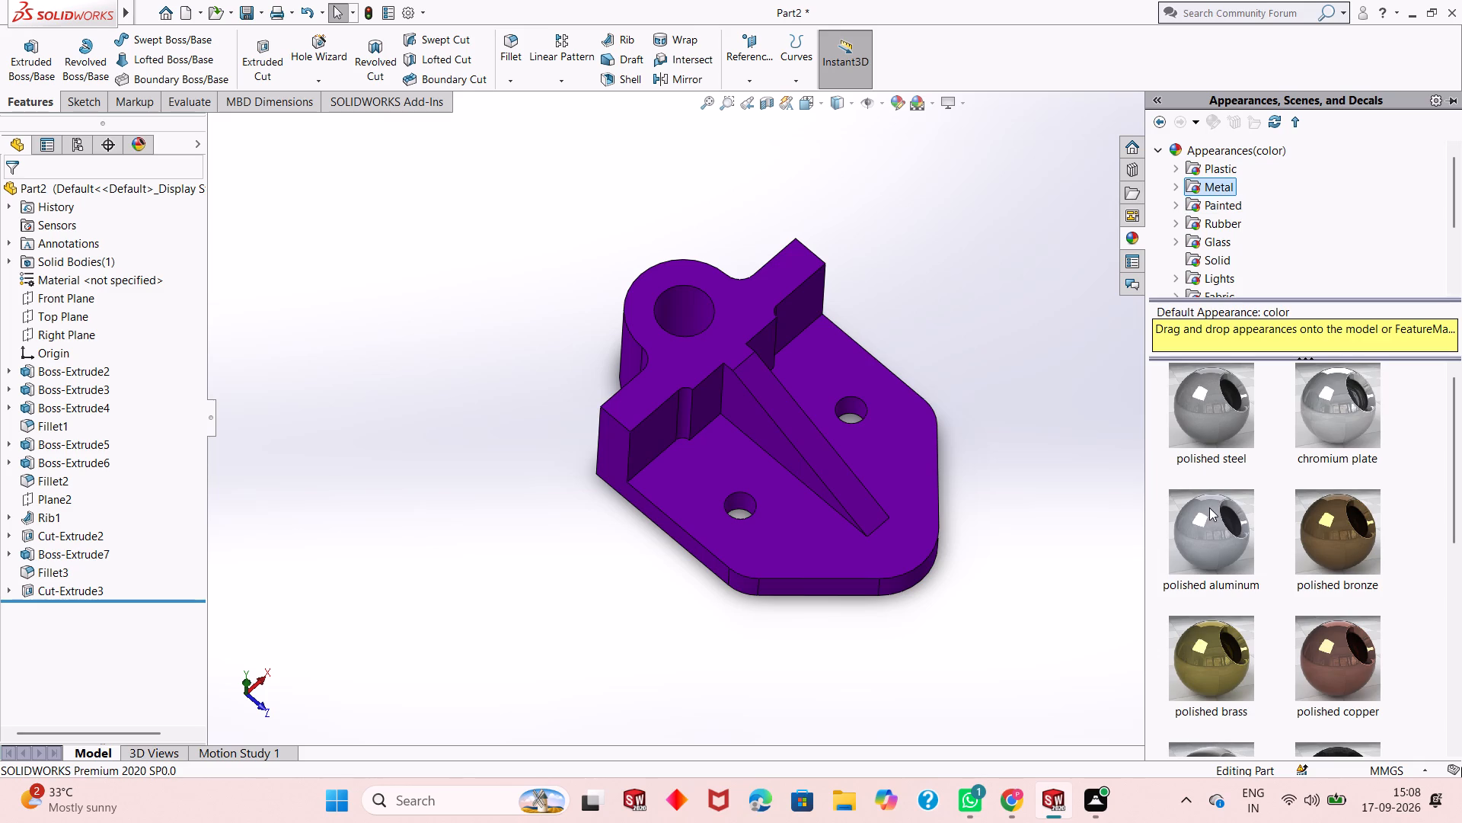
{"action": "left_click_drag", "start_coordinate": [1210, 509], "coordinate": [678, 293]}
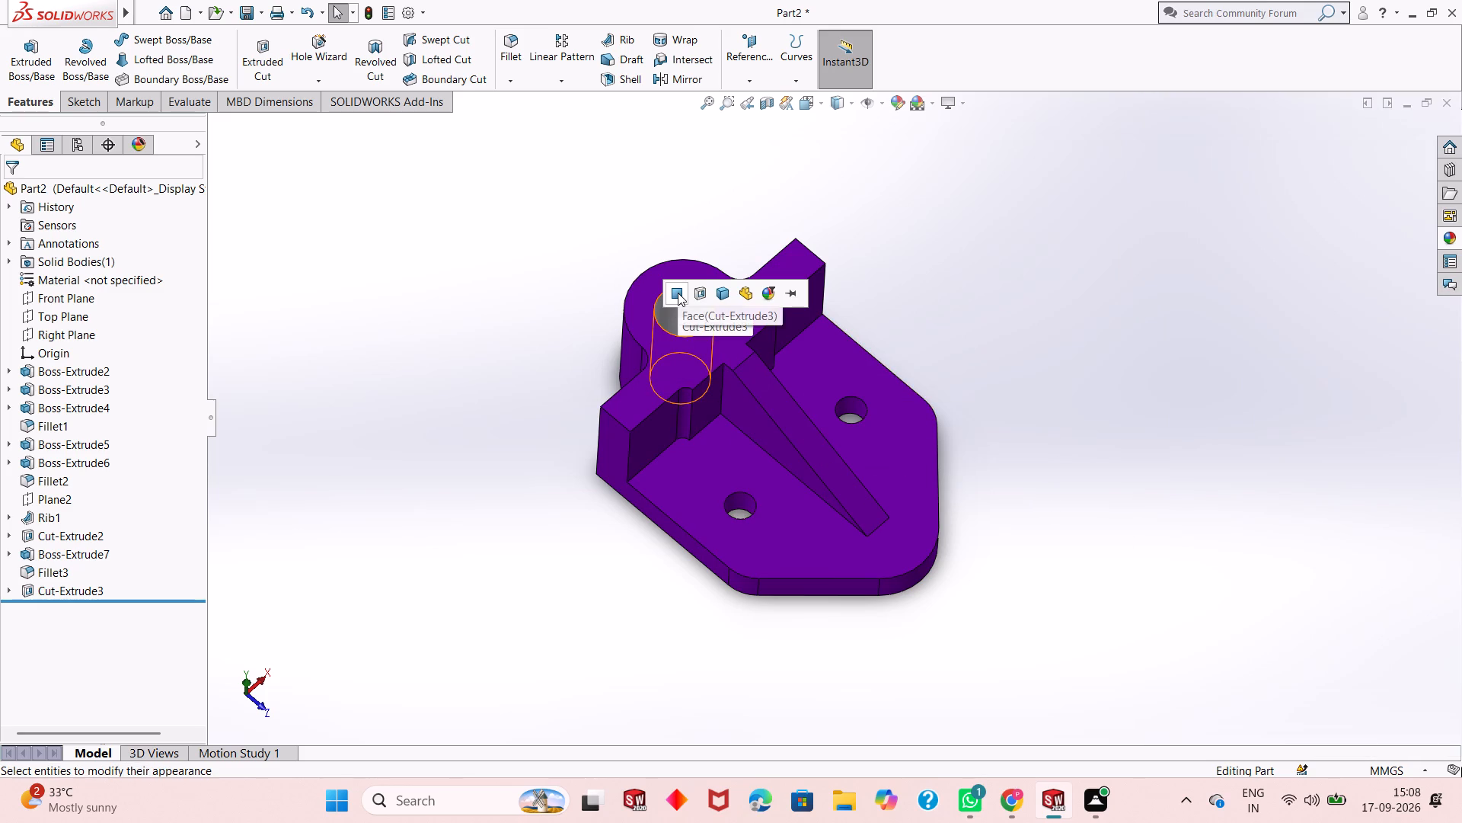
{"action": "left_click", "coordinate": [678, 293]}
{"action": "left_click", "coordinate": [1447, 238]}
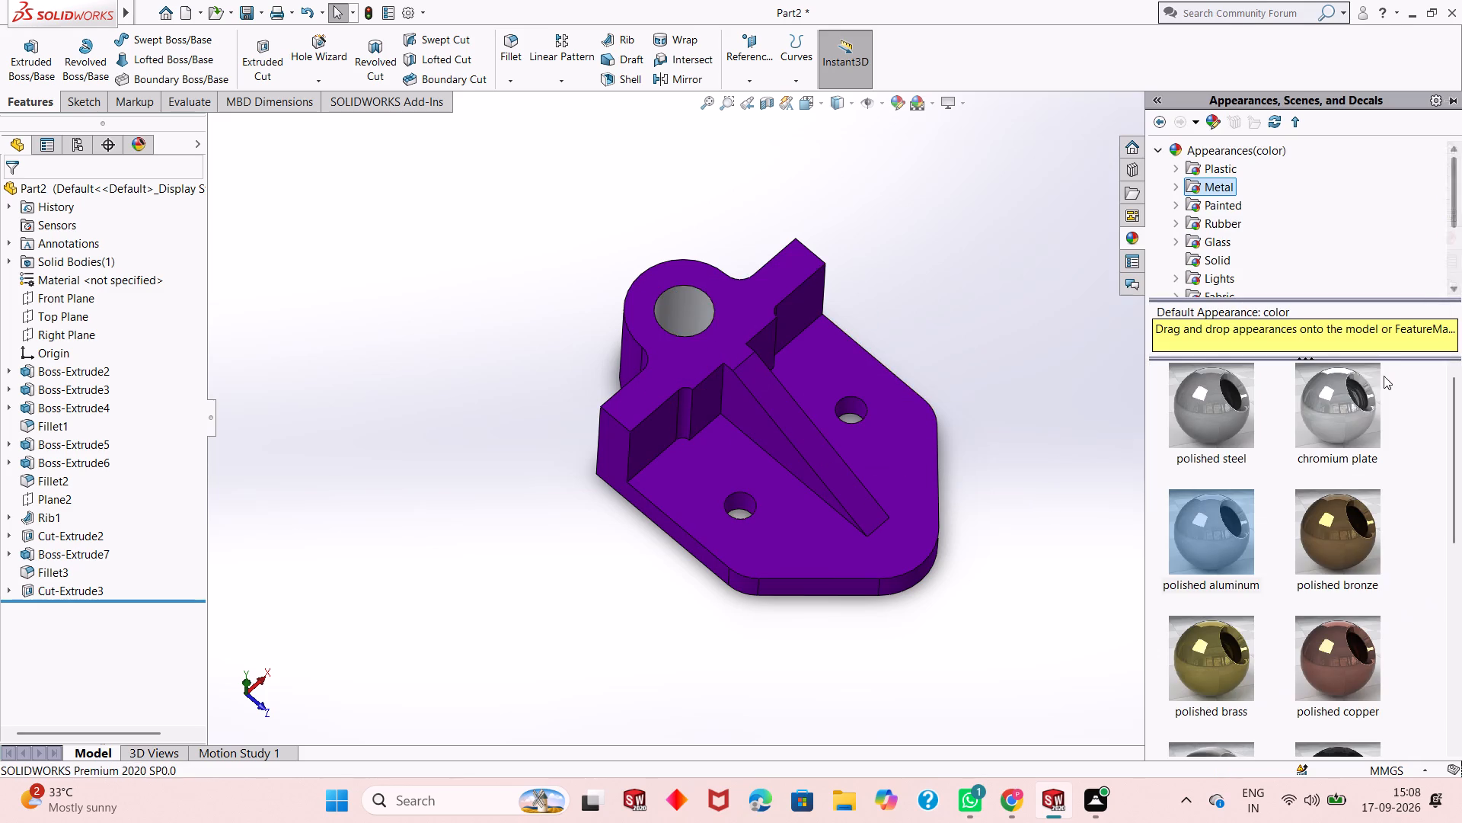
{"action": "left_click_drag", "start_coordinate": [1234, 523], "coordinate": [857, 402]}
{"action": "left_click", "coordinate": [857, 402]}
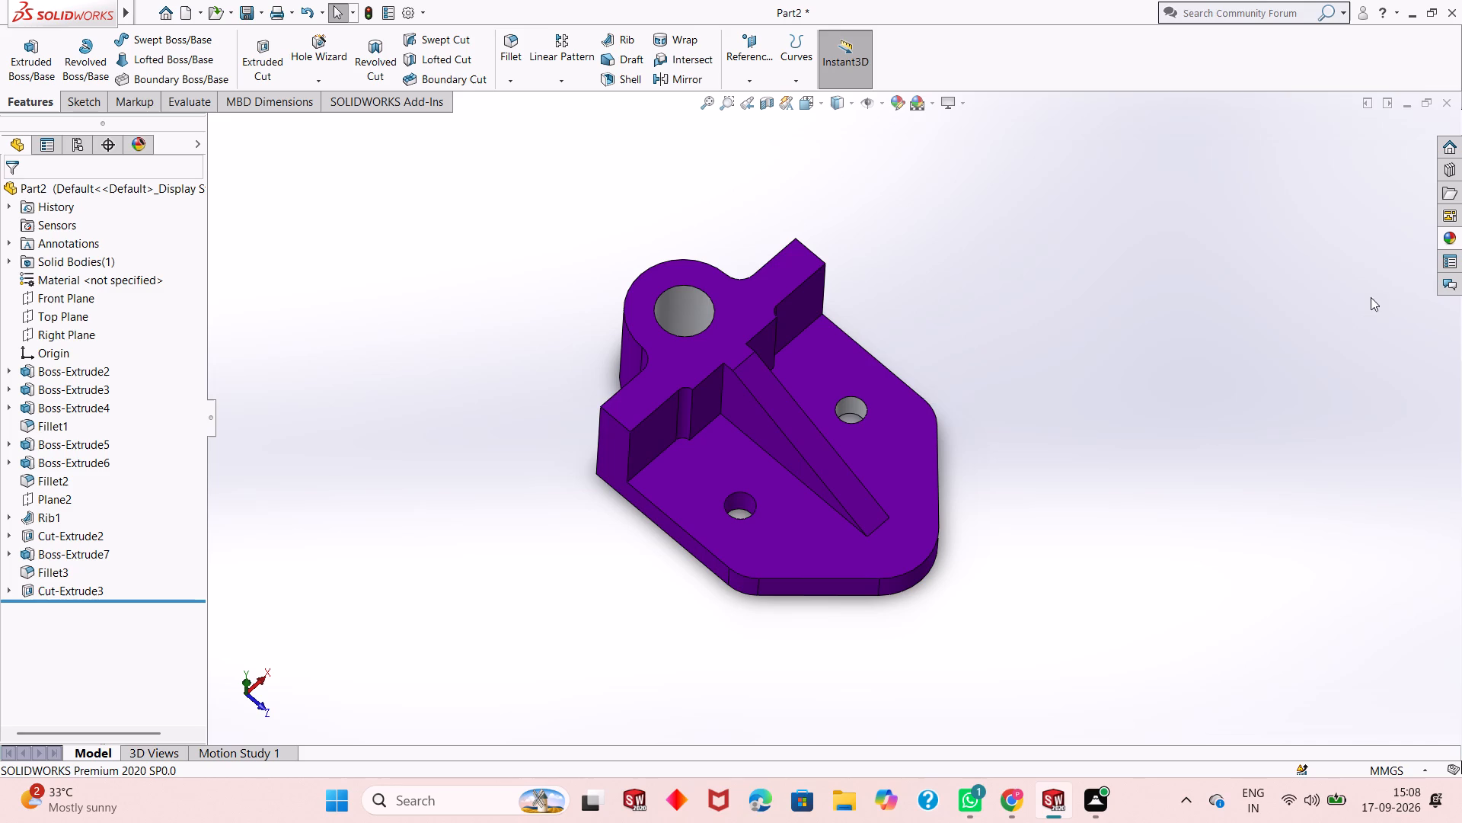
{"action": "left_click", "coordinate": [1449, 236]}
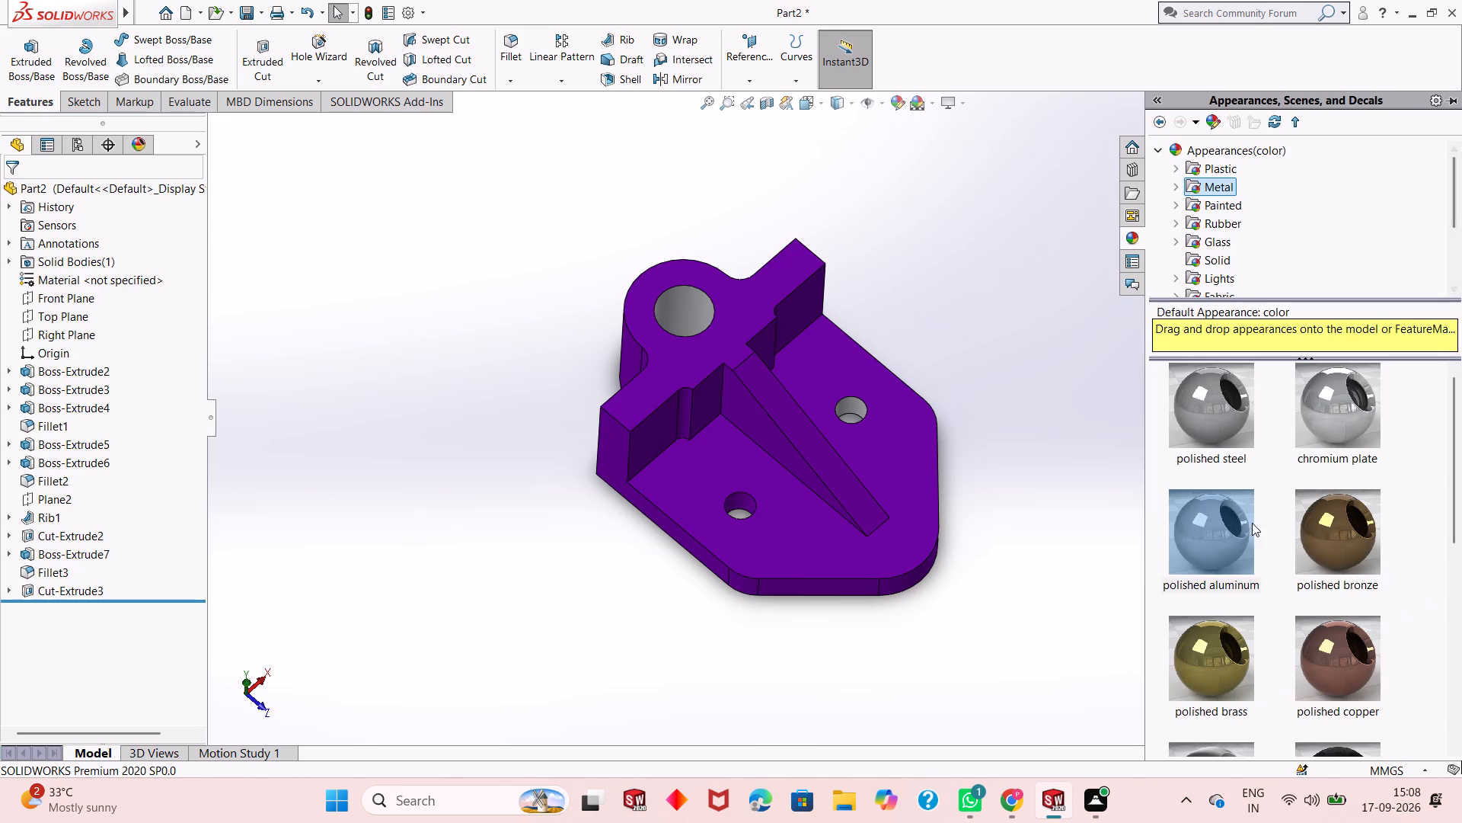
{"action": "left_click_drag", "start_coordinate": [1234, 538], "coordinate": [742, 510]}
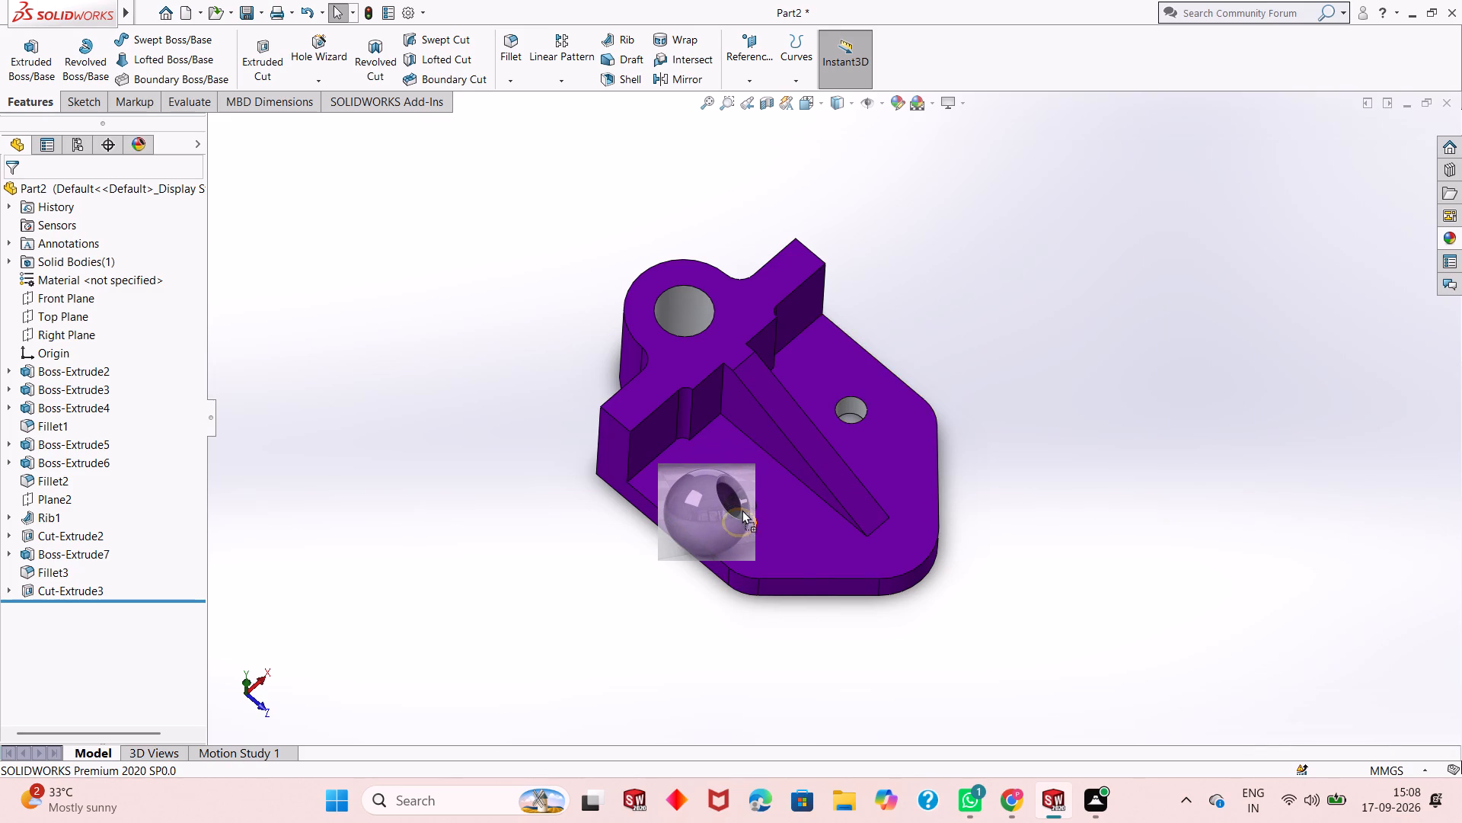
{"action": "left_click_drag", "start_coordinate": [742, 510], "coordinate": [746, 497]}
{"action": "left_click", "coordinate": [746, 497]}
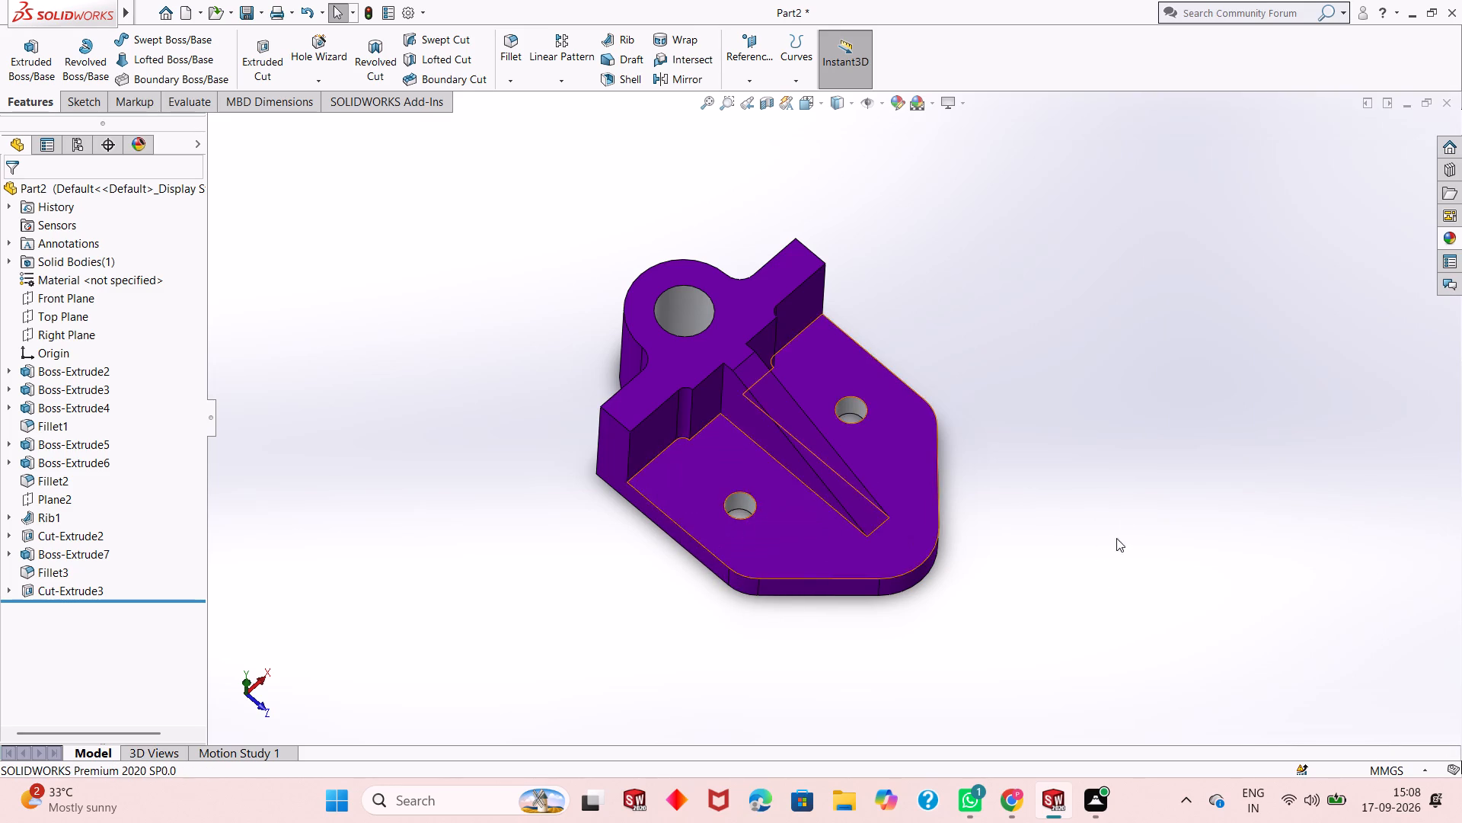
{"action": "left_click", "coordinate": [1123, 520]}
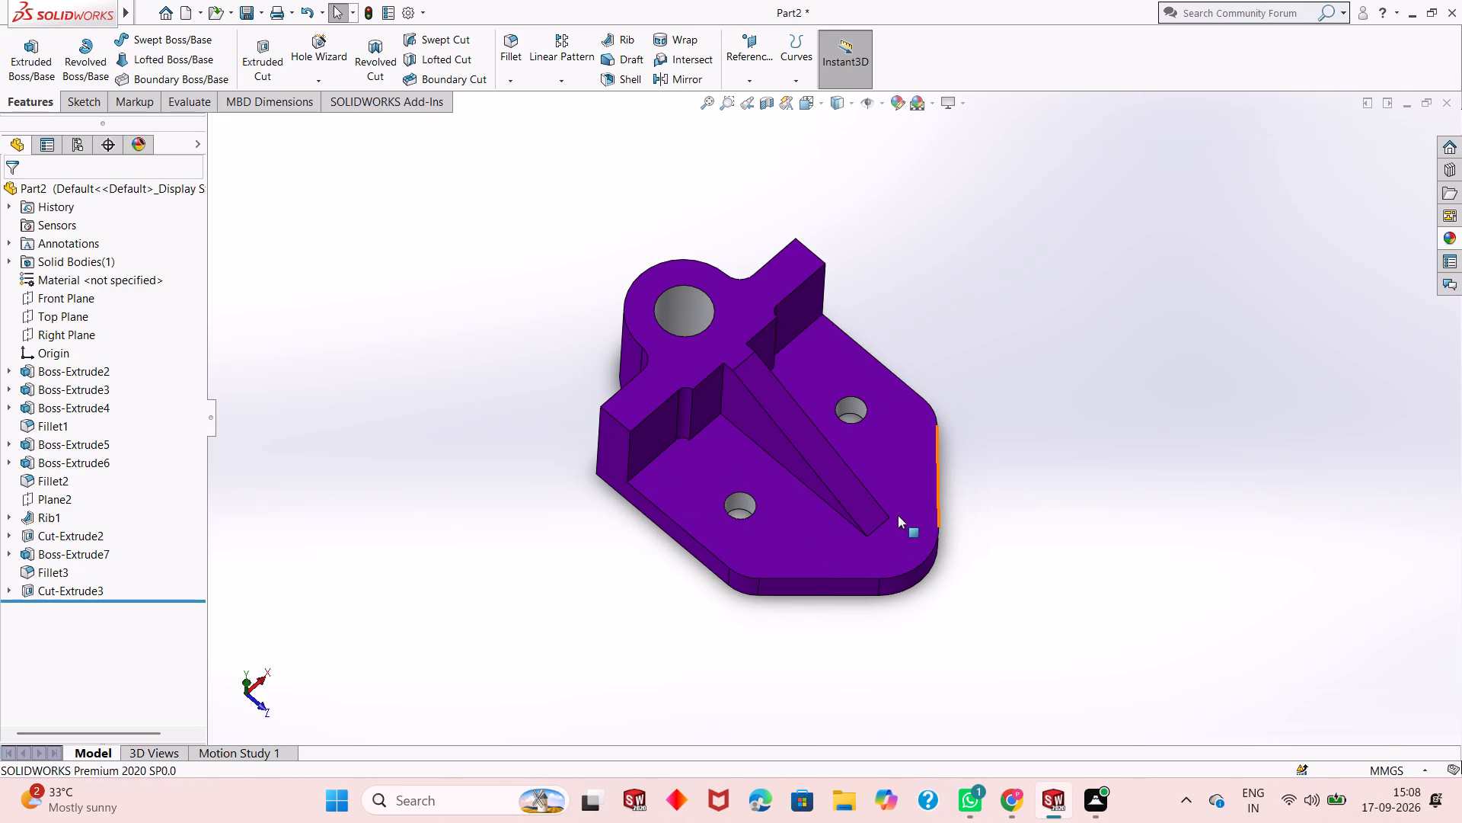
Examine the coloured bracket from several angles, including the rear boss bore, base holes, rib and upright.
{"action": "middle_click_drag", "start_coordinate": [895, 515], "coordinate": [854, 568]}
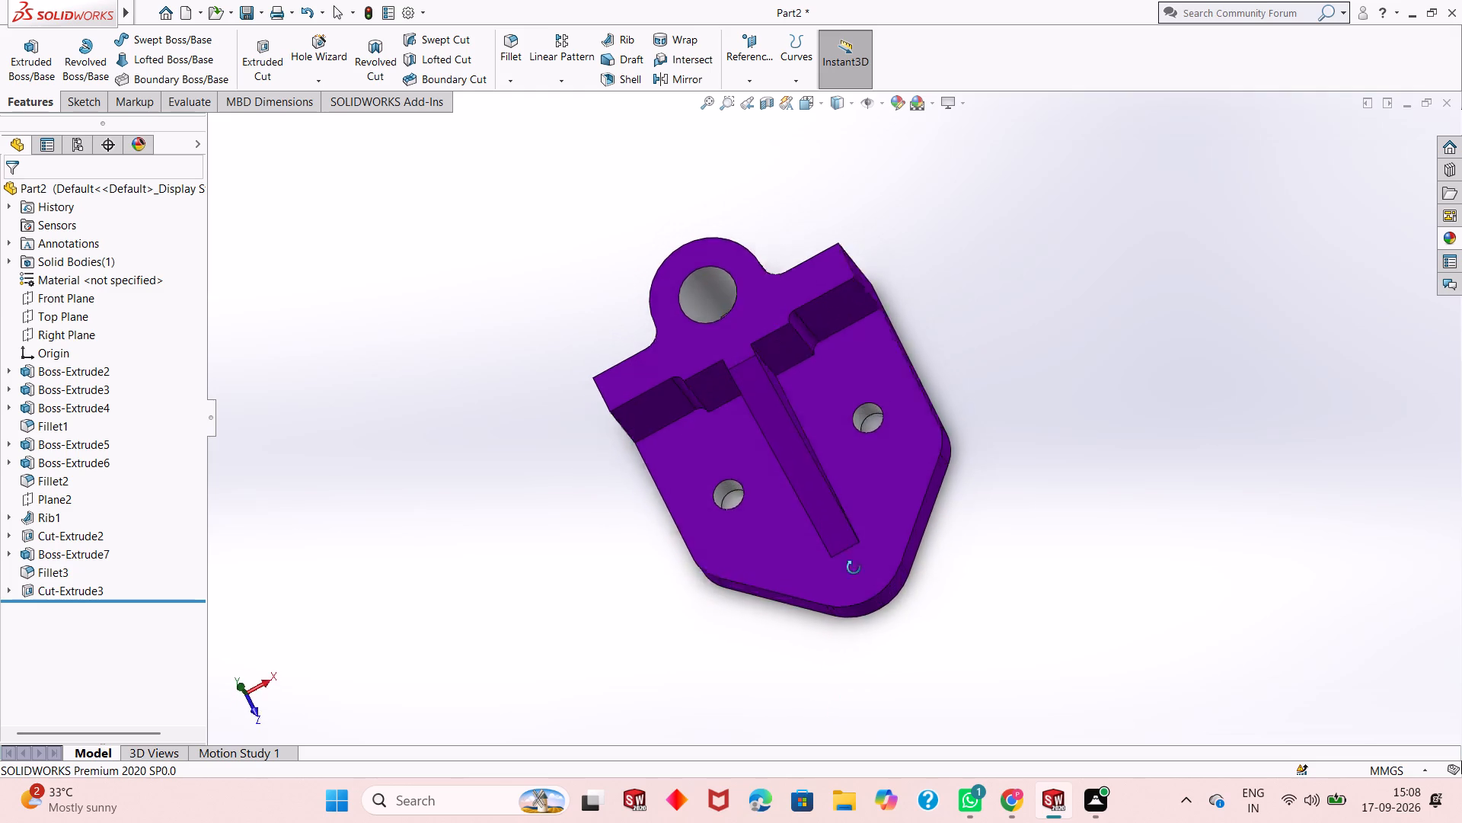
{"action": "middle_click_drag", "start_coordinate": [854, 568], "coordinate": [847, 517]}
{"action": "scroll", "coordinate": [846, 506], "scroll_direction": "up", "scroll_amount": 1}
{"action": "middle_click_drag", "start_coordinate": [809, 527], "coordinate": [880, 338]}
{"action": "scroll", "coordinate": [881, 337], "scroll_direction": "up", "scroll_amount": 1}
{"action": "scroll", "coordinate": [809, 379], "scroll_direction": "down", "scroll_amount": 1}
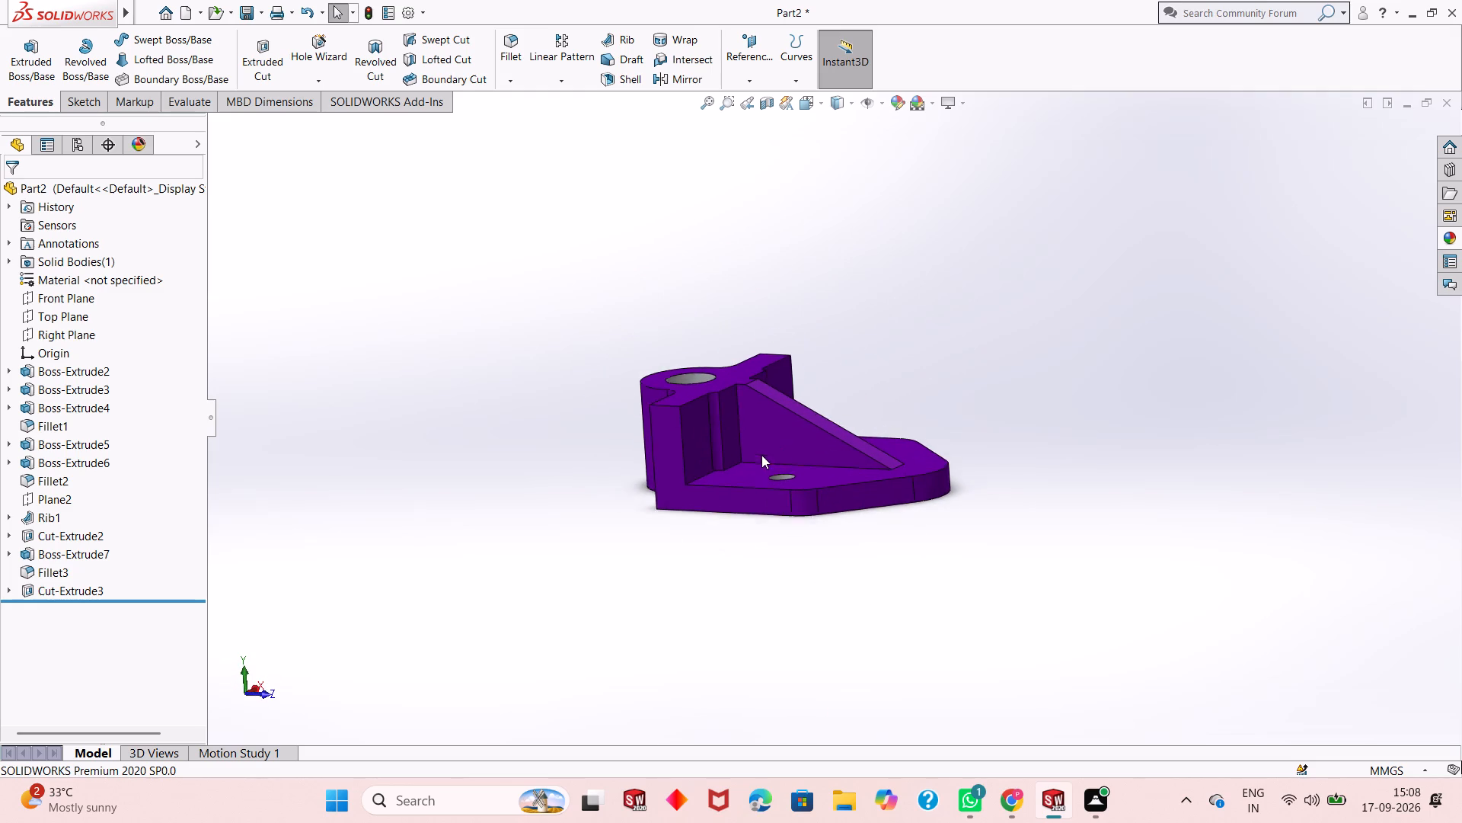
{"action": "scroll", "coordinate": [761, 455], "scroll_direction": "down", "scroll_amount": 1}
{"action": "scroll", "coordinate": [828, 488], "scroll_direction": "down", "scroll_amount": 1}
{"action": "middle_click_drag", "start_coordinate": [829, 486], "coordinate": [722, 621]}
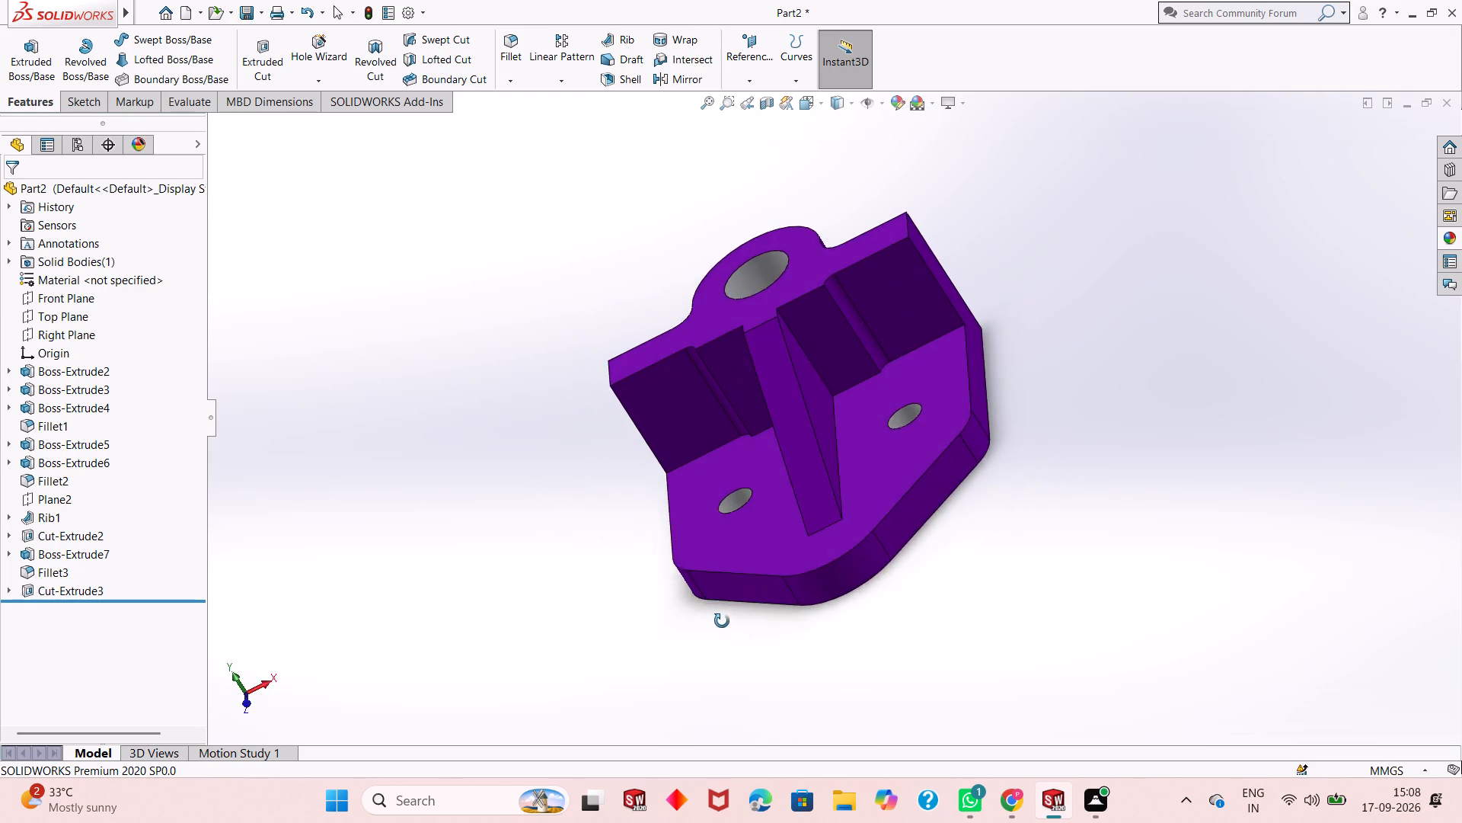
{"action": "middle_click_drag", "start_coordinate": [722, 621], "coordinate": [762, 601]}
{"action": "scroll", "coordinate": [711, 392], "scroll_direction": "up", "scroll_amount": 2}
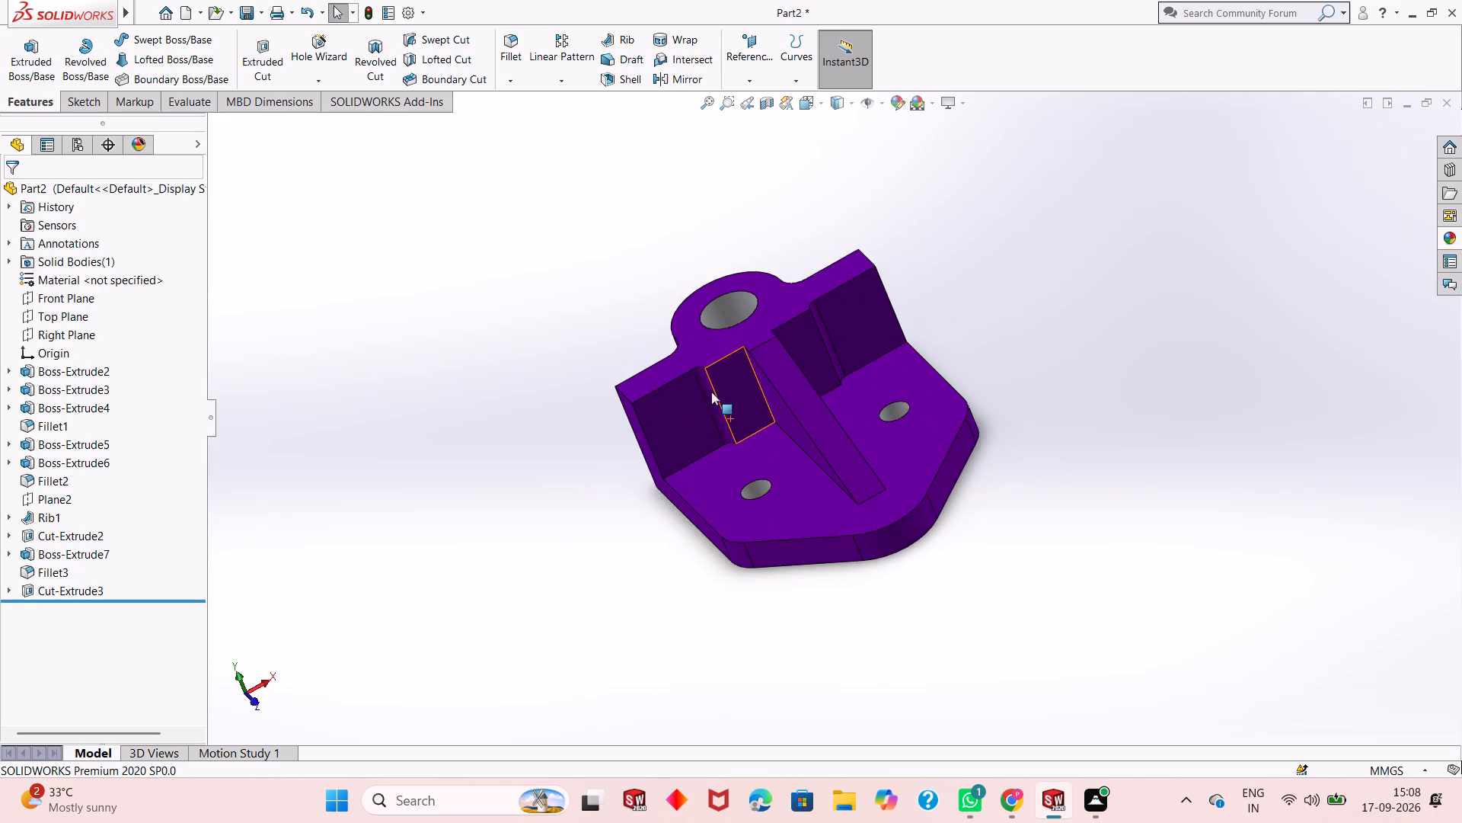
{"action": "scroll", "coordinate": [818, 354], "scroll_direction": "down", "scroll_amount": 4}
{"action": "middle_click_drag", "start_coordinate": [726, 460], "coordinate": [743, 367]}
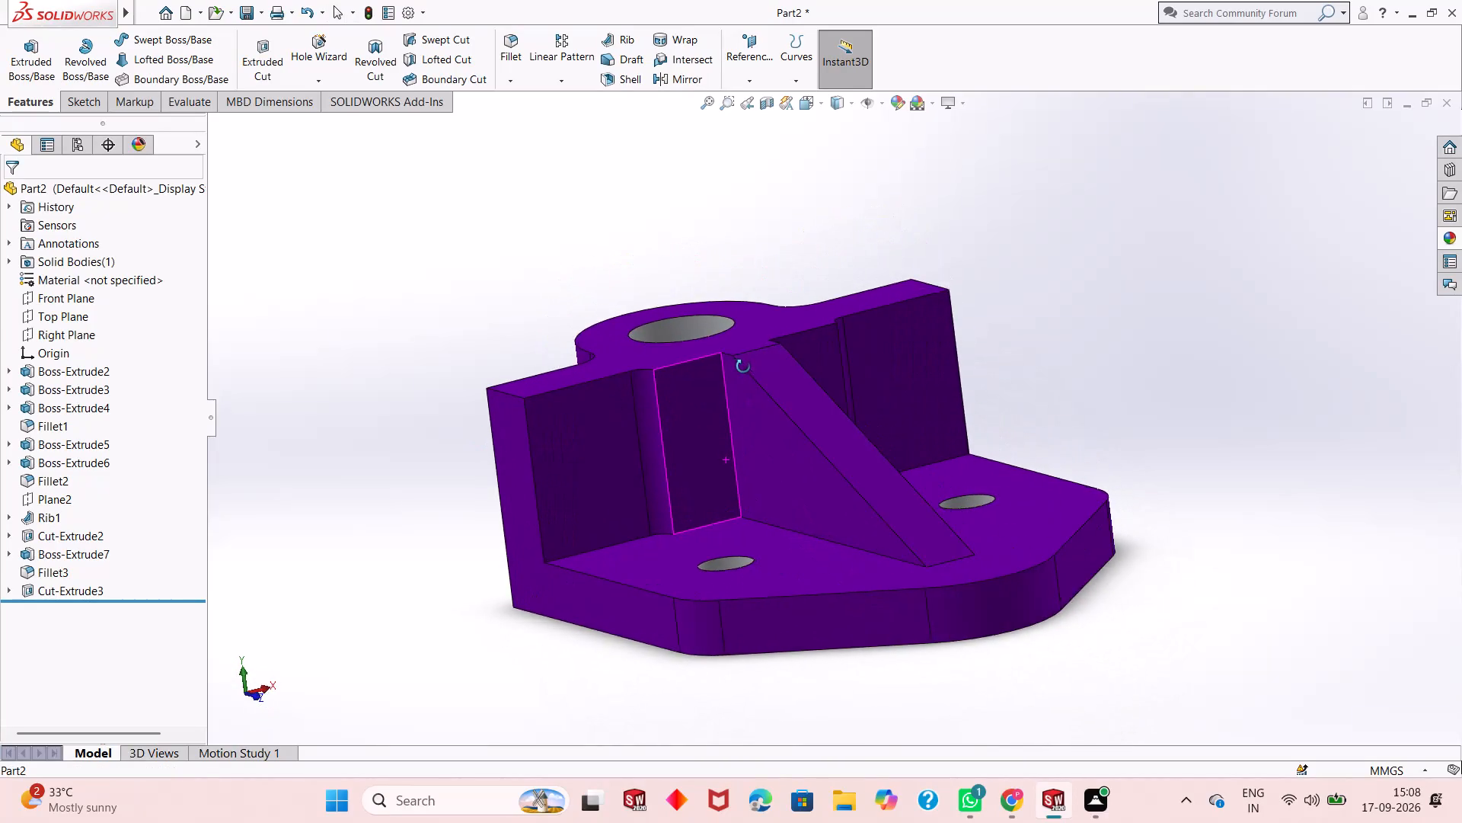
{"action": "middle_click_drag", "start_coordinate": [743, 367], "coordinate": [755, 454]}
{"action": "scroll", "coordinate": [755, 456], "scroll_direction": "up", "scroll_amount": 4}
{"action": "scroll", "coordinate": [899, 540], "scroll_direction": "down", "scroll_amount": 2}
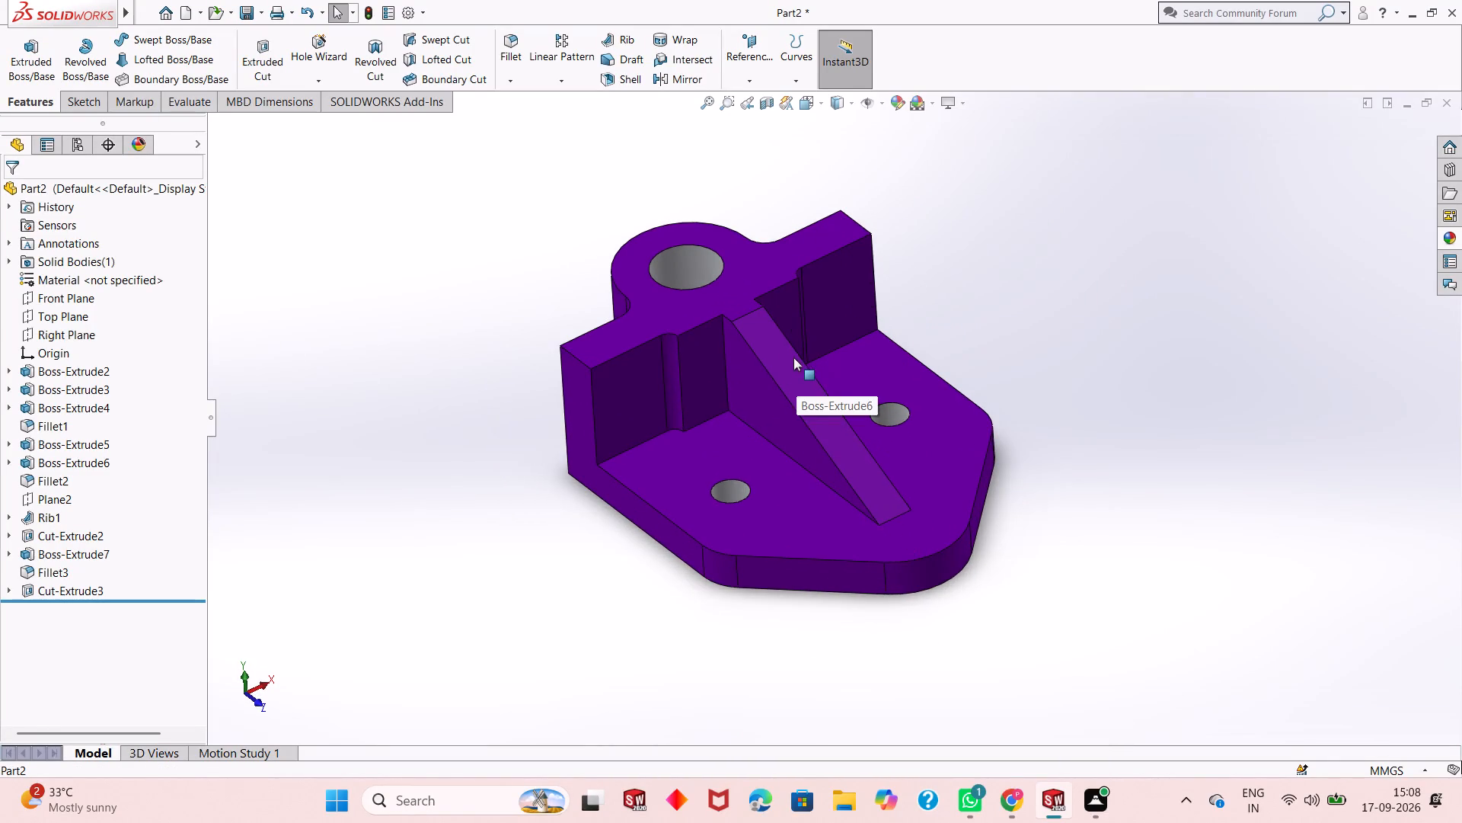
{"action": "scroll", "coordinate": [787, 348], "scroll_direction": "down", "scroll_amount": 2}
{"action": "scroll", "coordinate": [765, 328], "scroll_direction": "up", "scroll_amount": 1}
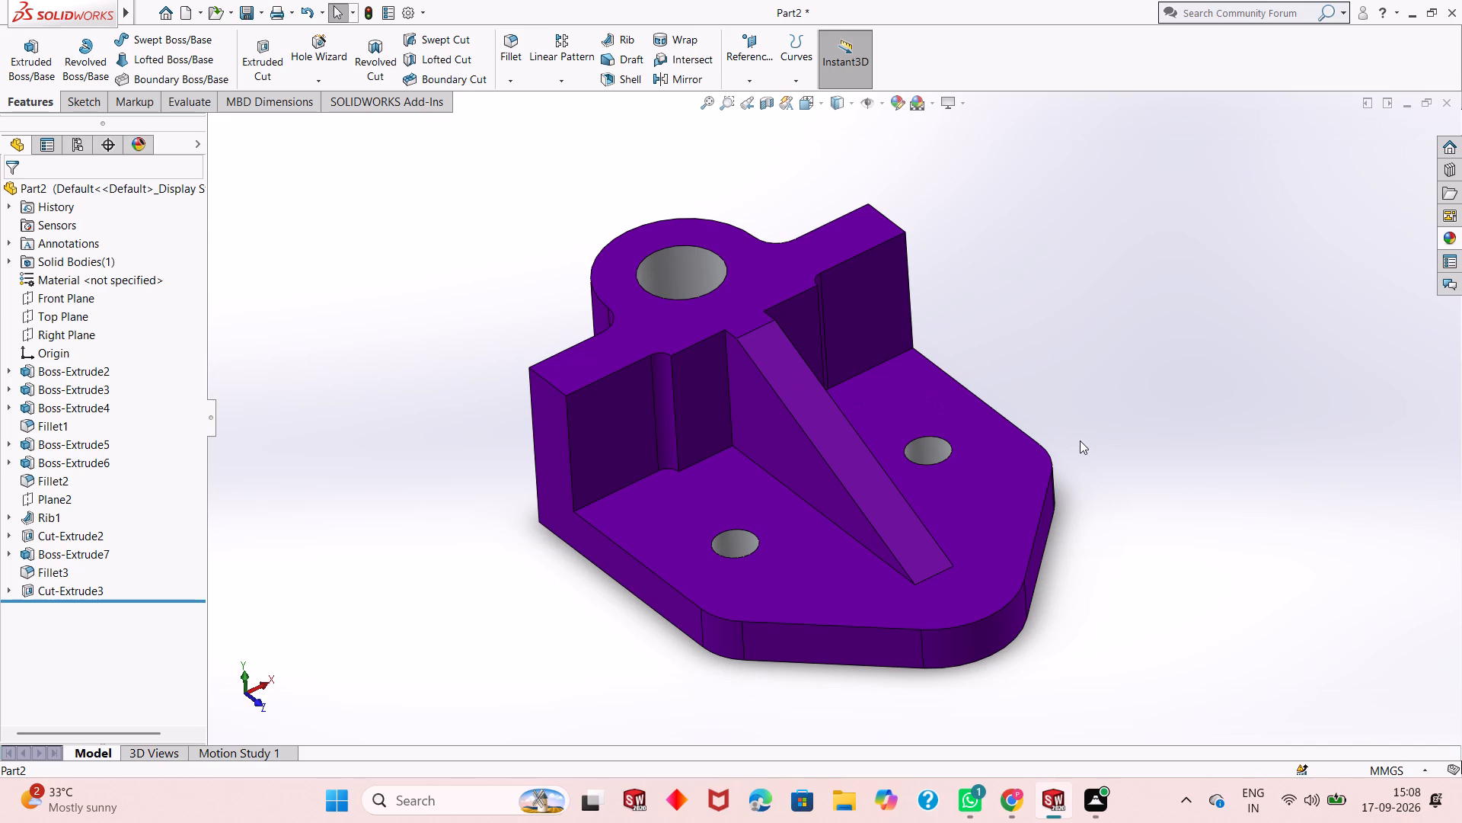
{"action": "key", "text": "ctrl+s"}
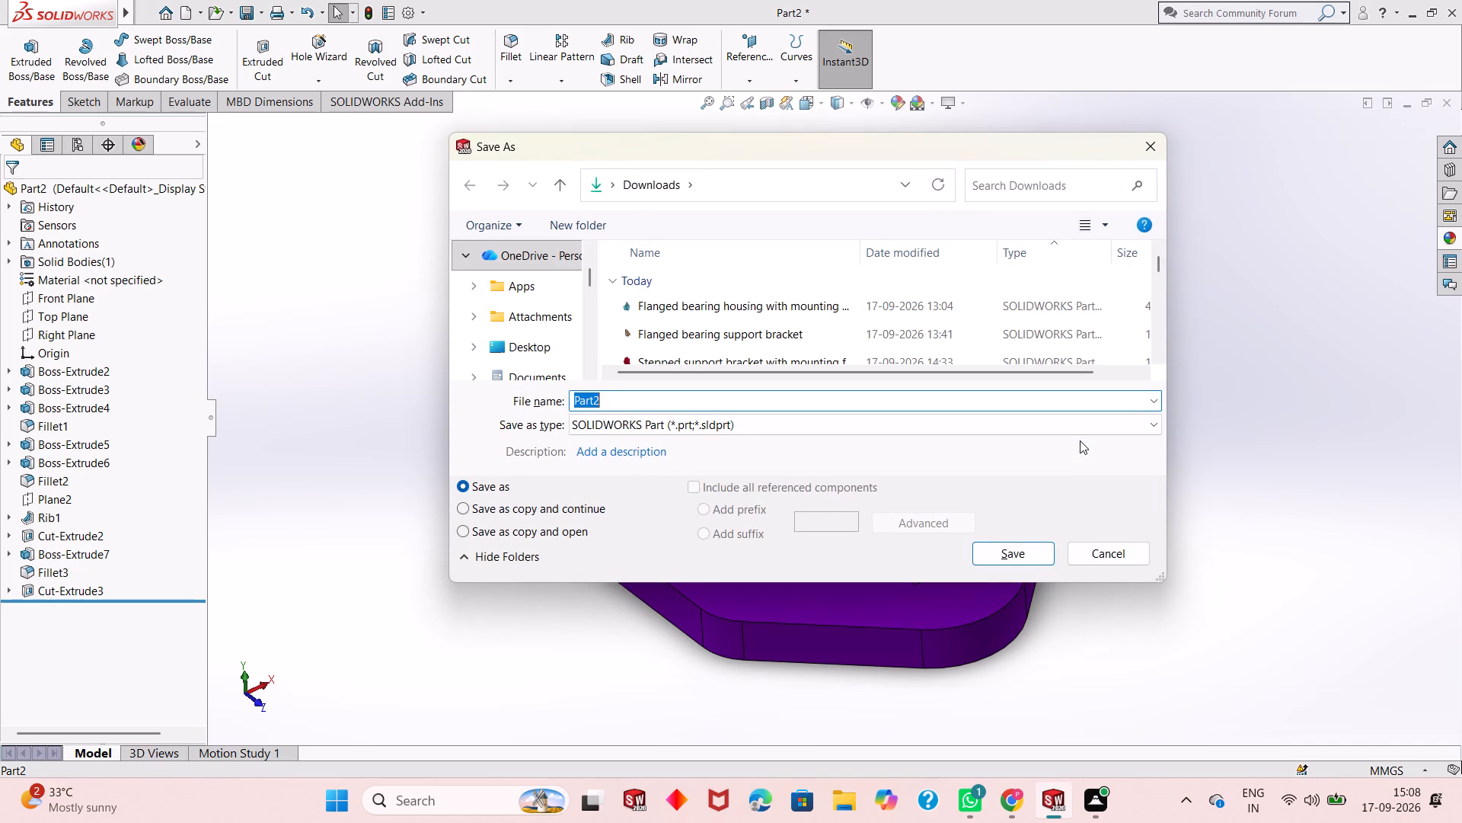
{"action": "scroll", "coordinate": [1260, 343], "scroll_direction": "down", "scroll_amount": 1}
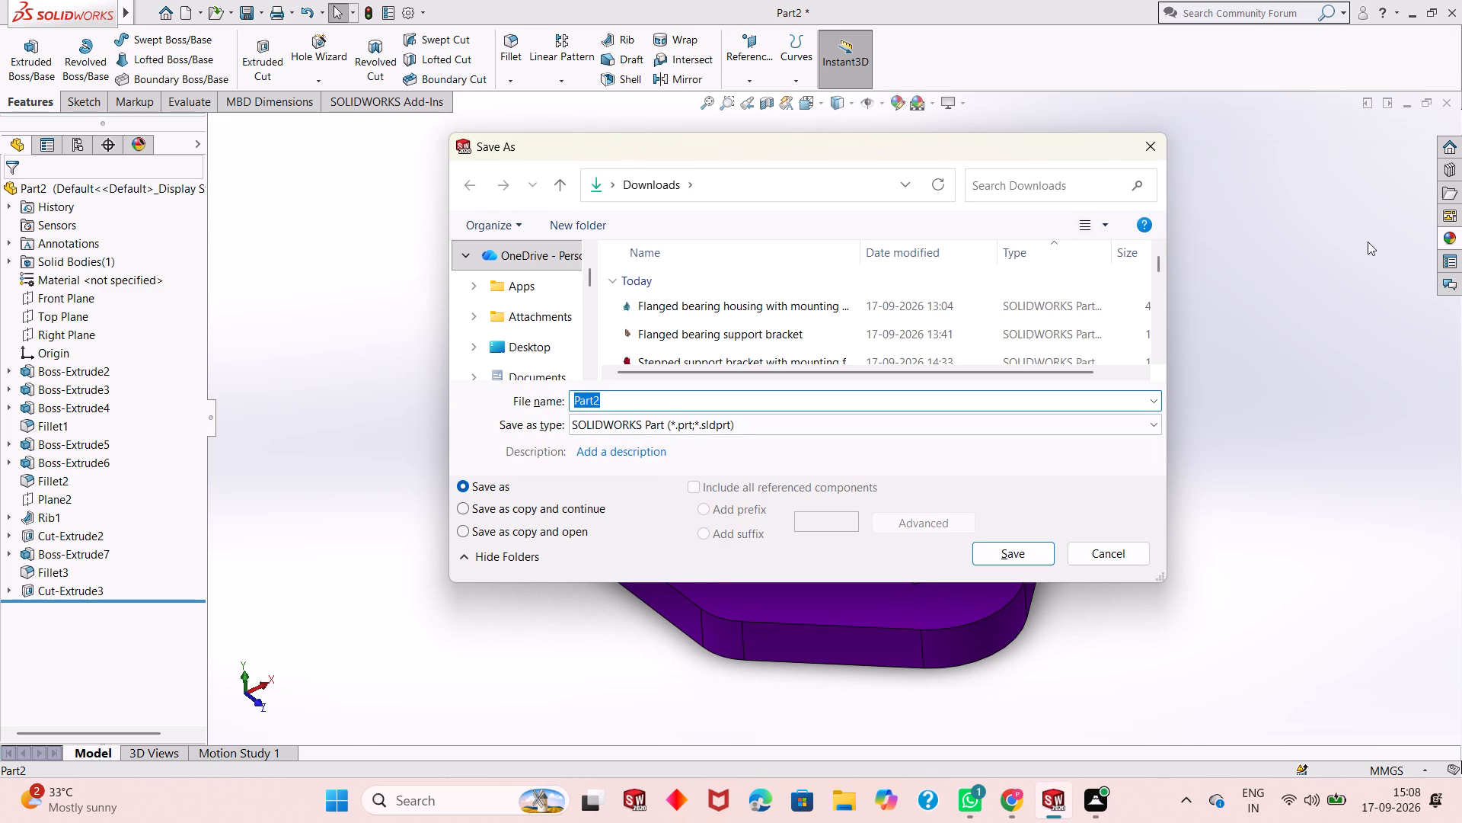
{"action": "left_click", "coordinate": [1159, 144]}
Examine the purple bracket in isometric view and from the rib side, including the base holes, rib and boss bore.
{"action": "scroll", "coordinate": [897, 479], "scroll_direction": "down", "scroll_amount": 2}
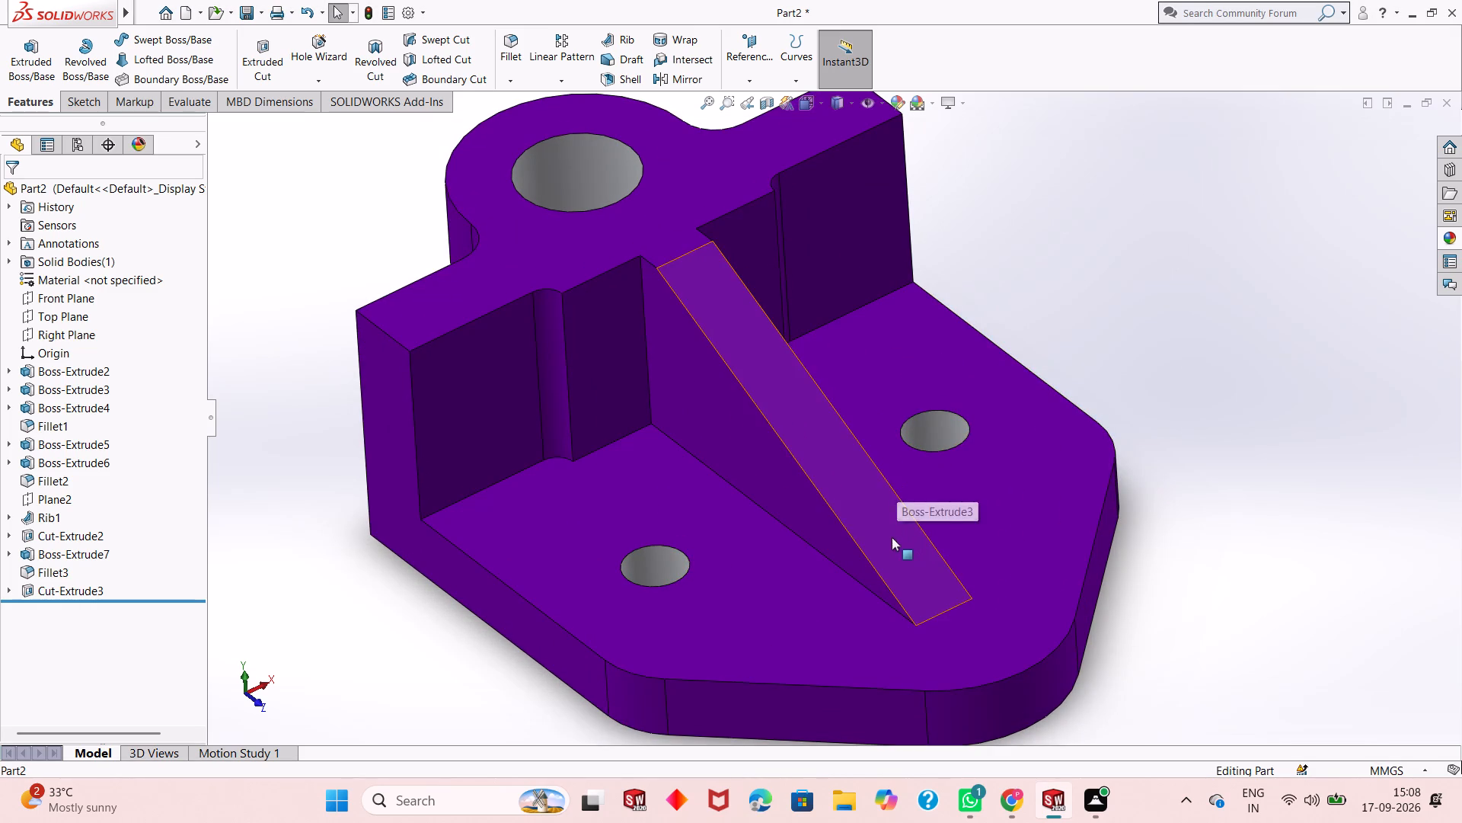
{"action": "scroll", "coordinate": [789, 355], "scroll_direction": "up", "scroll_amount": 1}
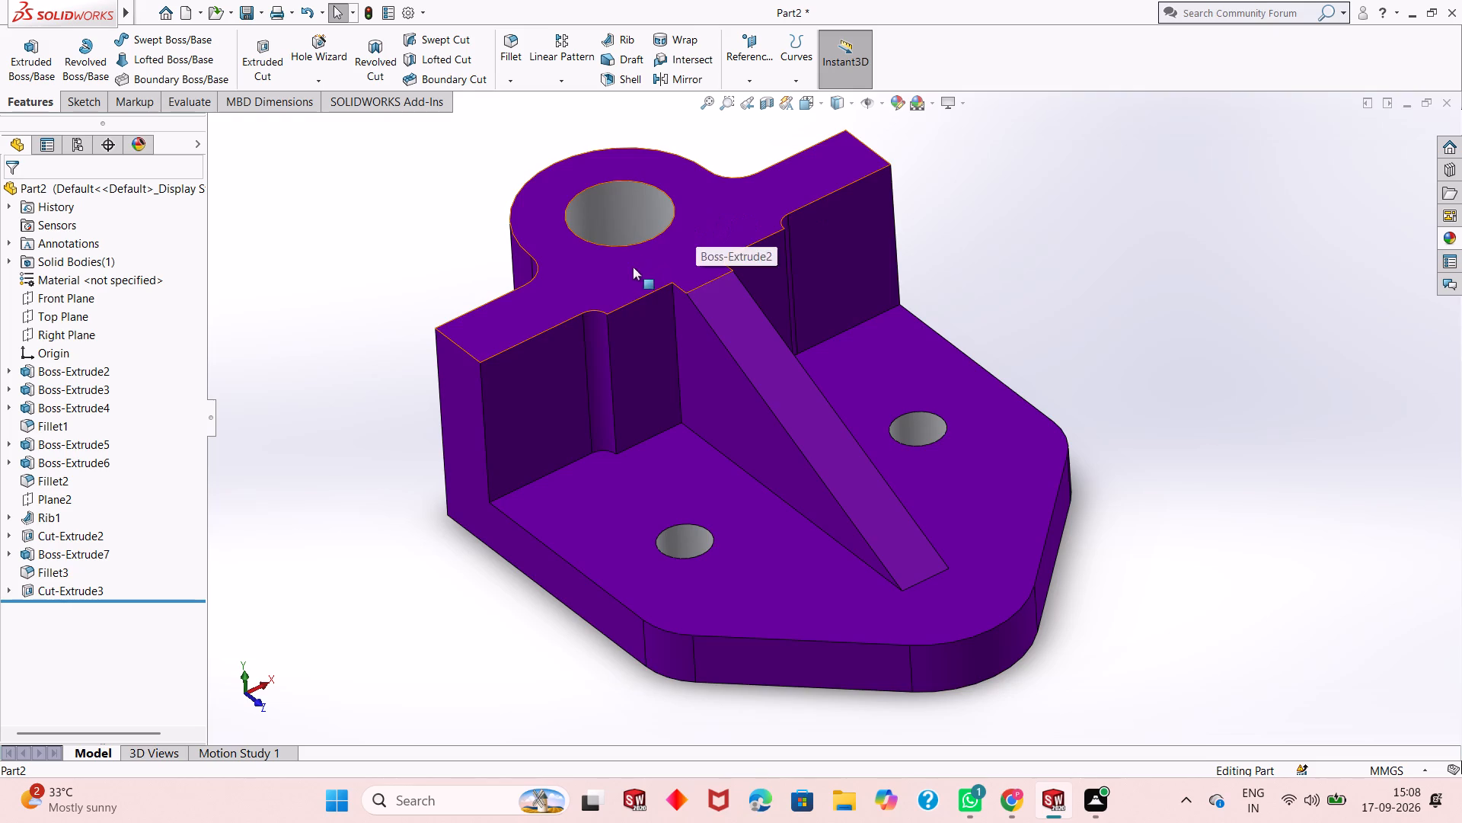
{"action": "scroll", "coordinate": [838, 344], "scroll_direction": "down", "scroll_amount": 2}
{"action": "scroll", "coordinate": [838, 350], "scroll_direction": "up", "scroll_amount": 4}
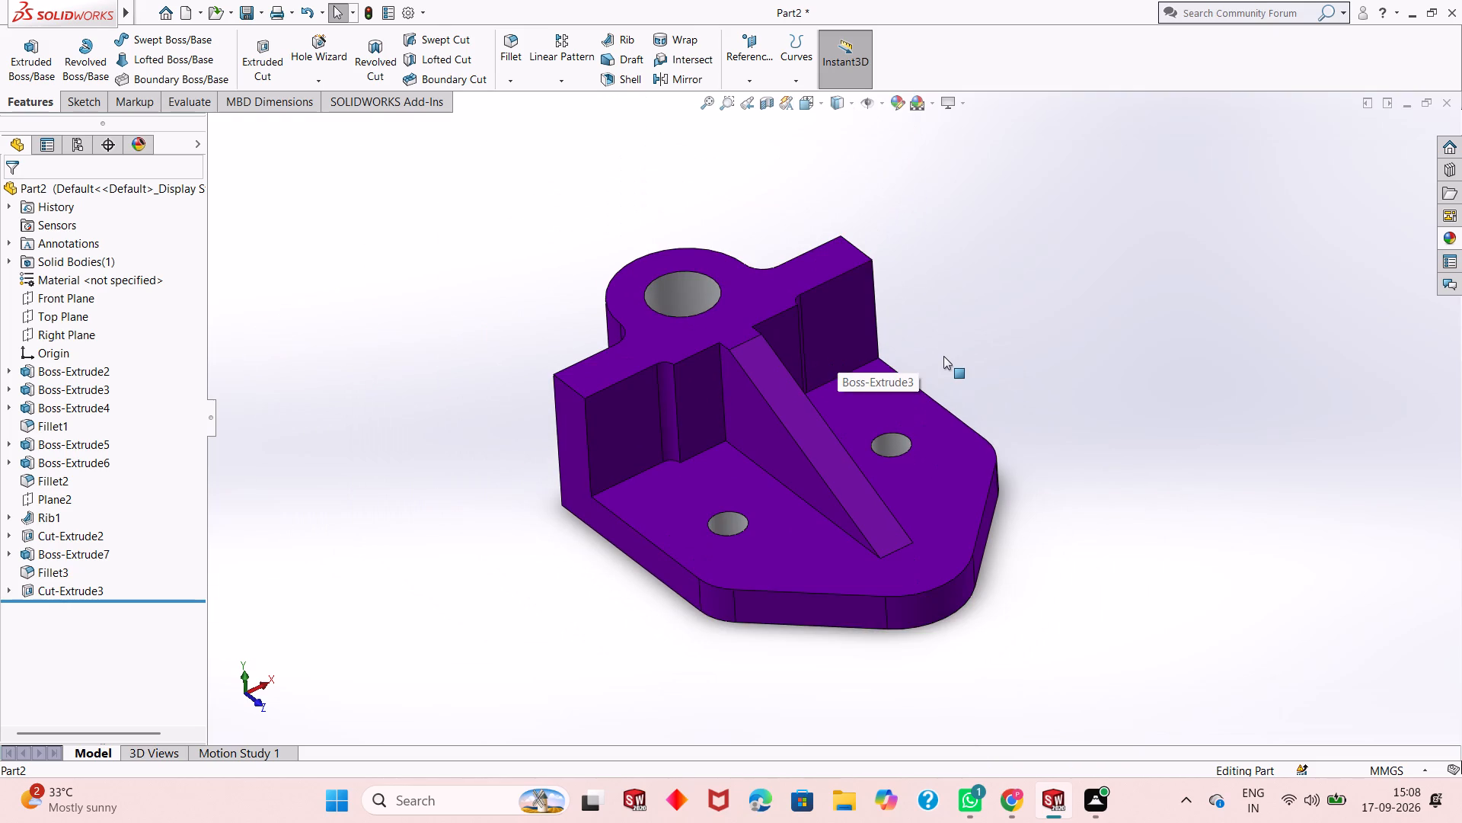
{"action": "key", "text": "ctrl+7"}
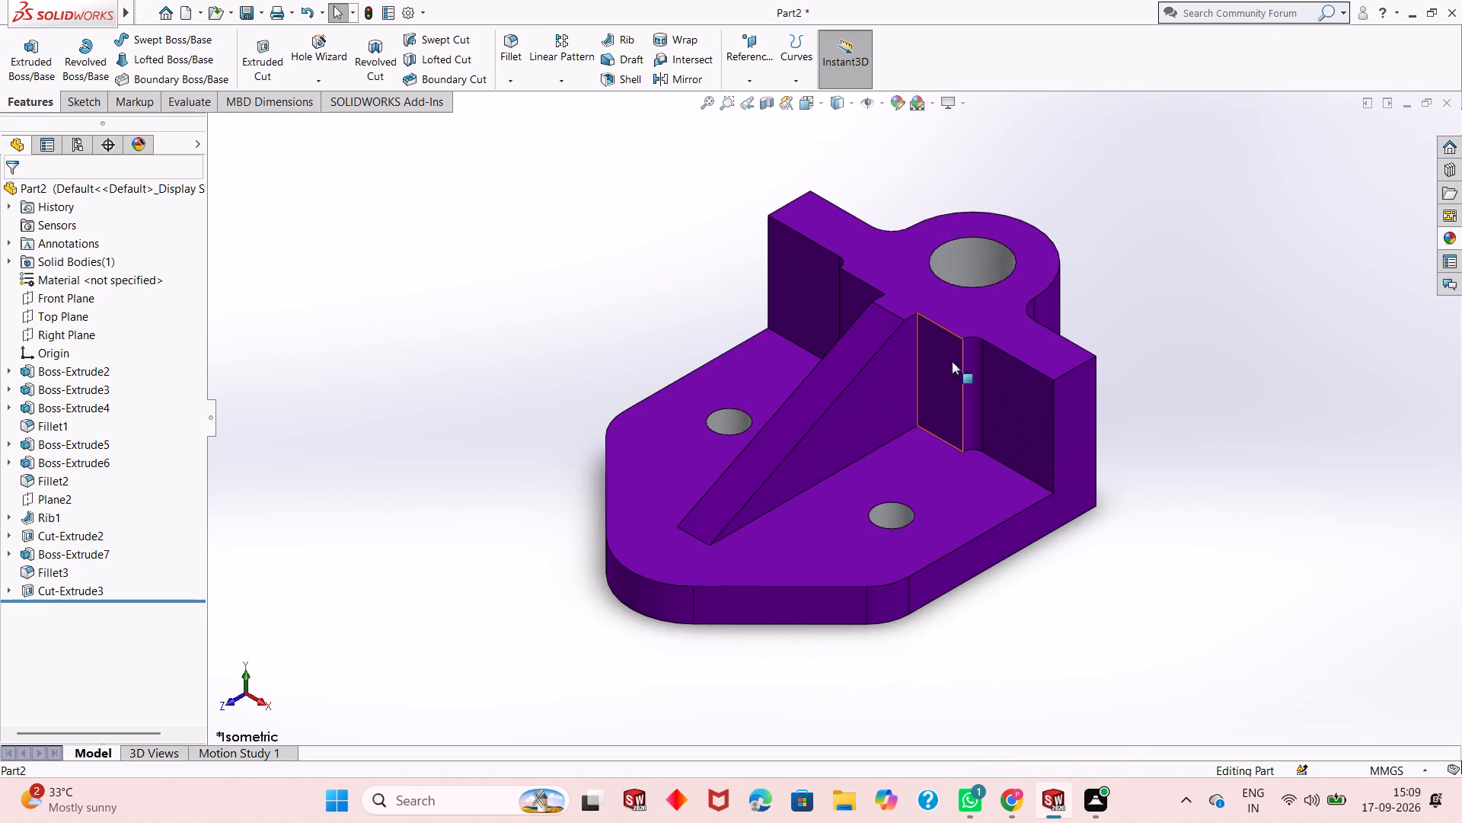
{"action": "middle_click_drag", "start_coordinate": [1040, 499], "coordinate": [1213, 584]}
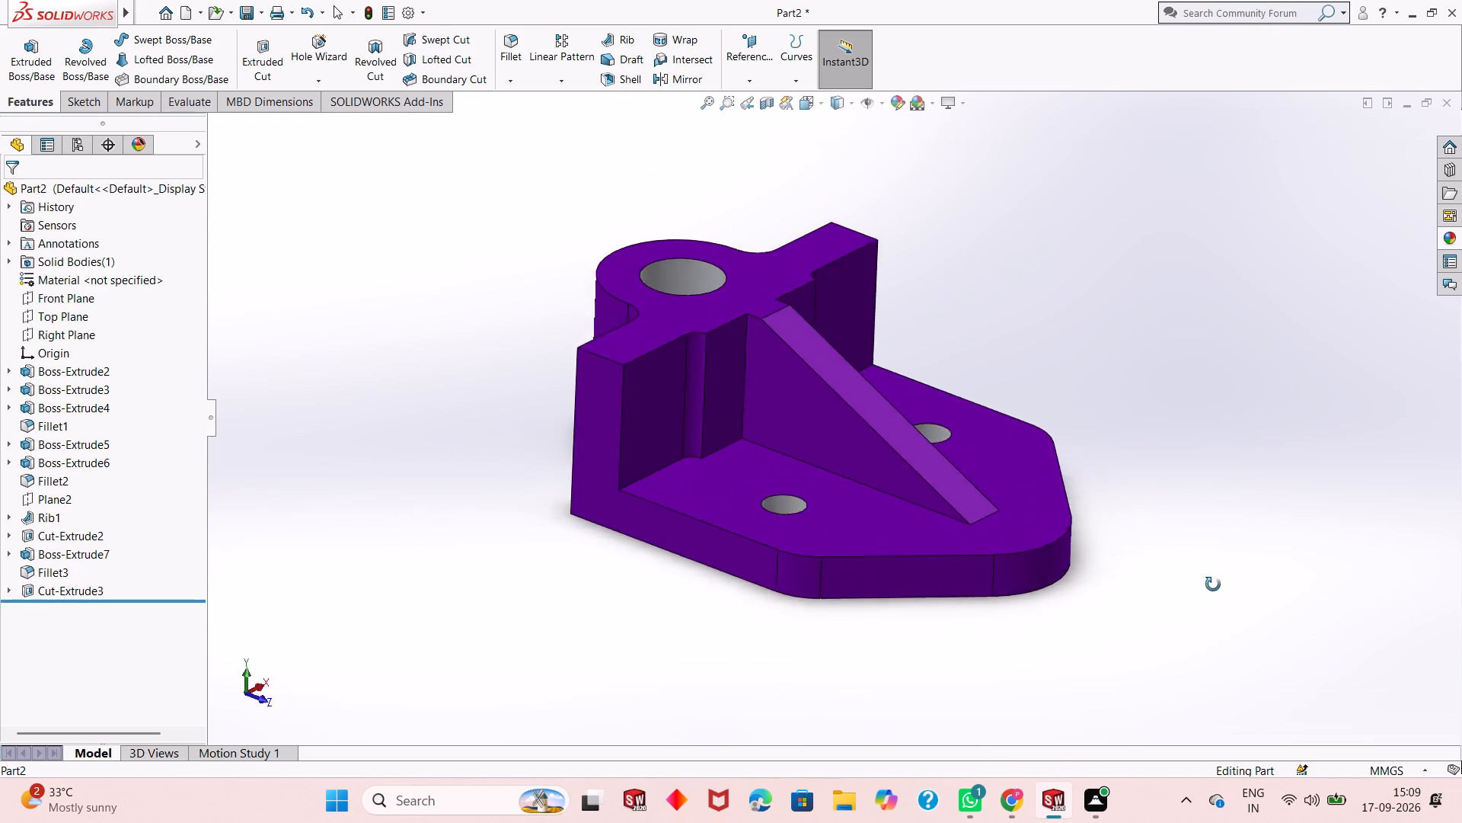
{"action": "middle_click_drag", "start_coordinate": [1213, 584], "coordinate": [1203, 648]}
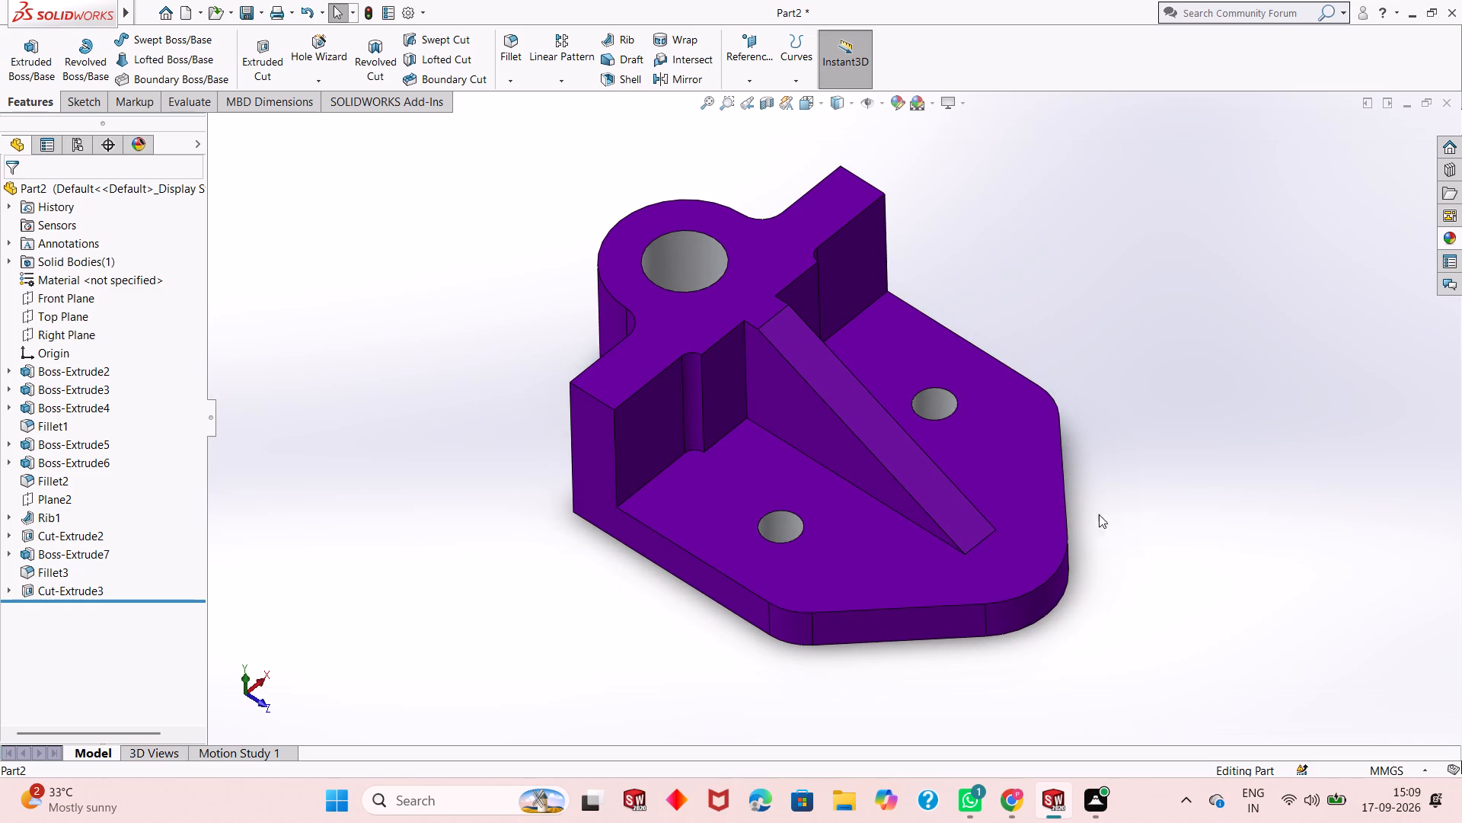
{"action": "scroll", "coordinate": [972, 447], "scroll_direction": "up", "scroll_amount": 1}
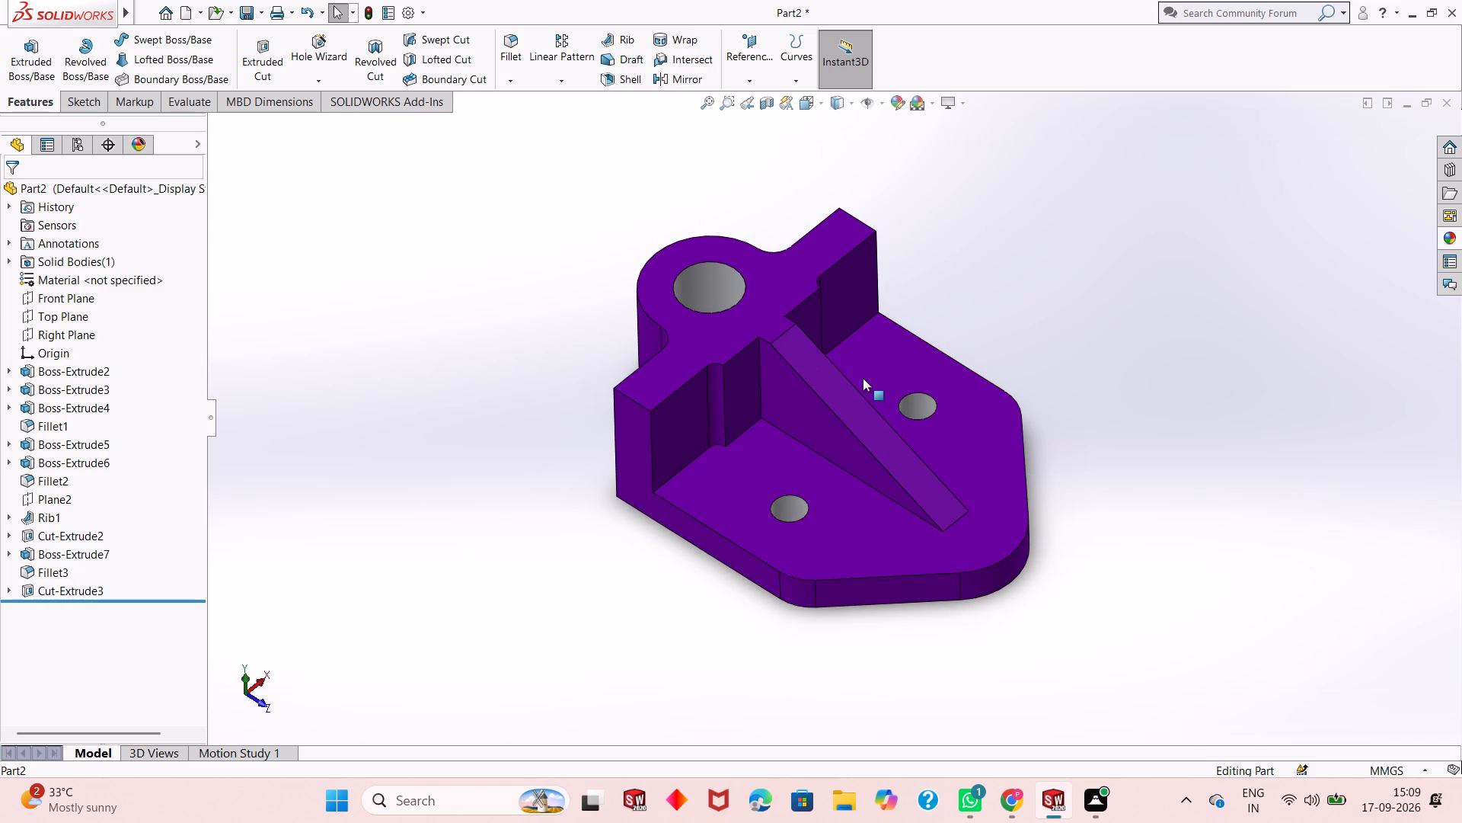
{"action": "scroll", "coordinate": [863, 378], "scroll_direction": "down", "scroll_amount": 1}
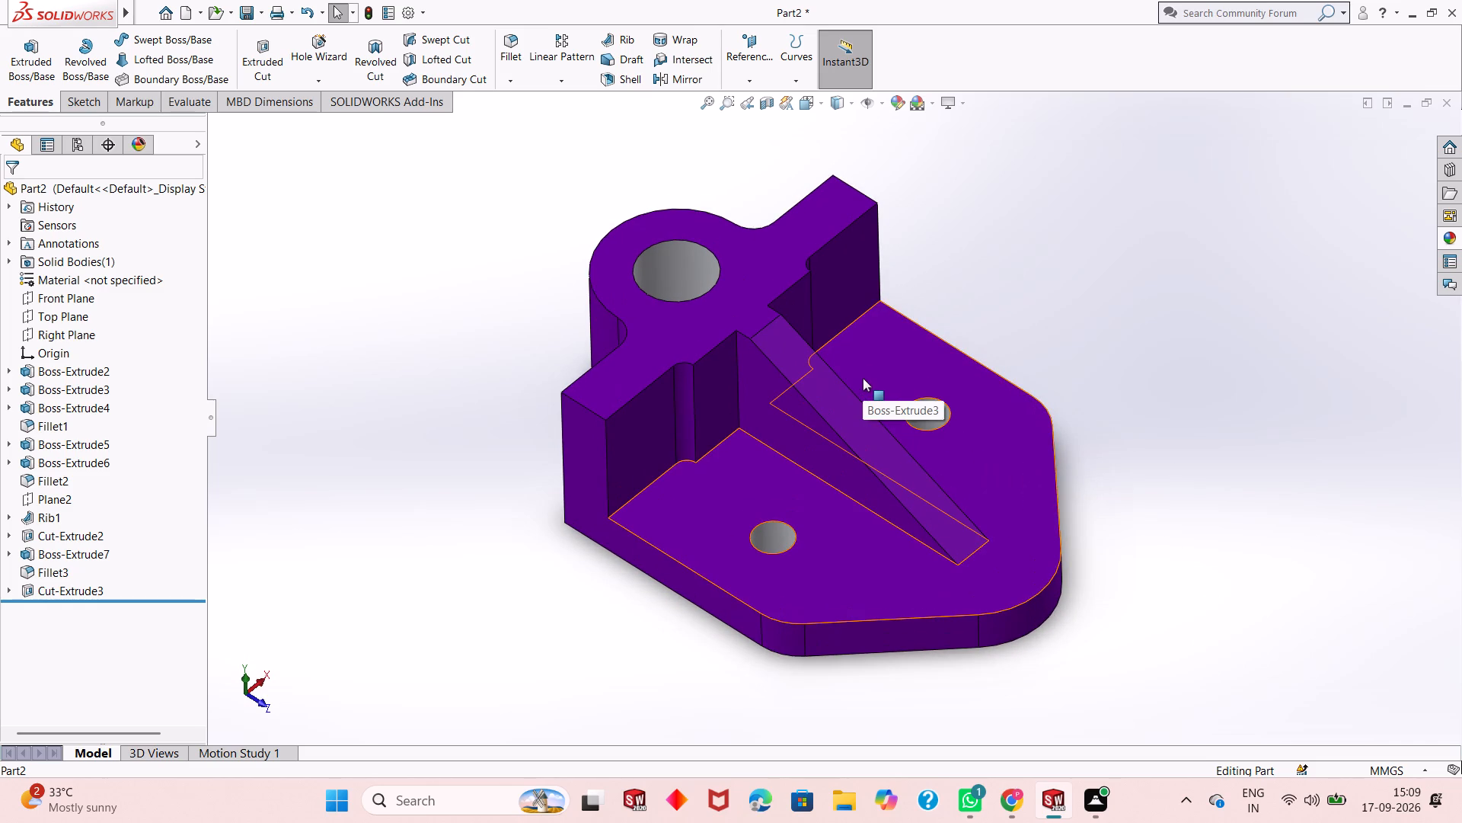
{"action": "scroll", "coordinate": [808, 408], "scroll_direction": "up", "scroll_amount": 1}
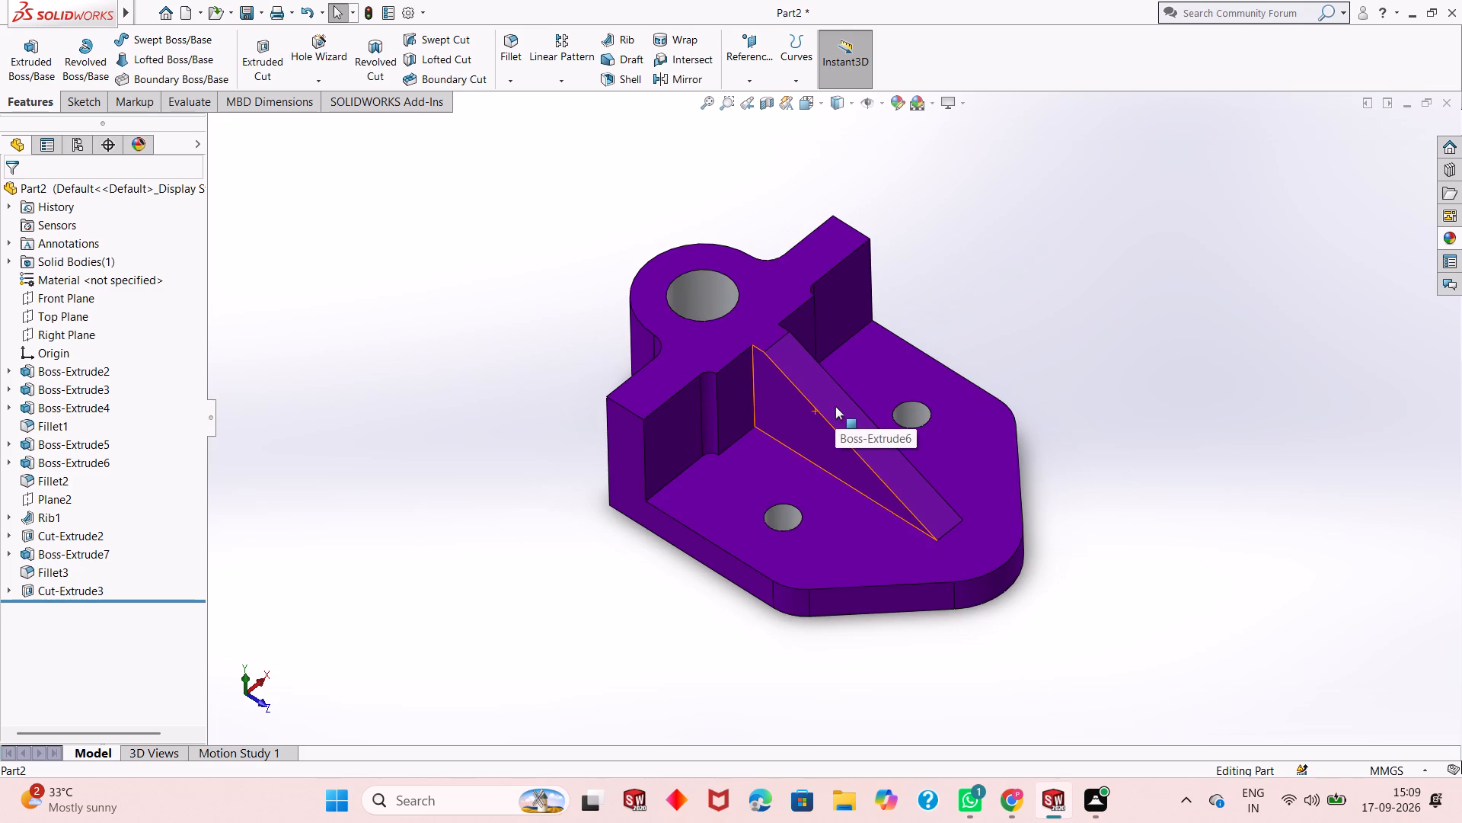
{"action": "scroll", "coordinate": [835, 406], "scroll_direction": "down", "scroll_amount": 1}
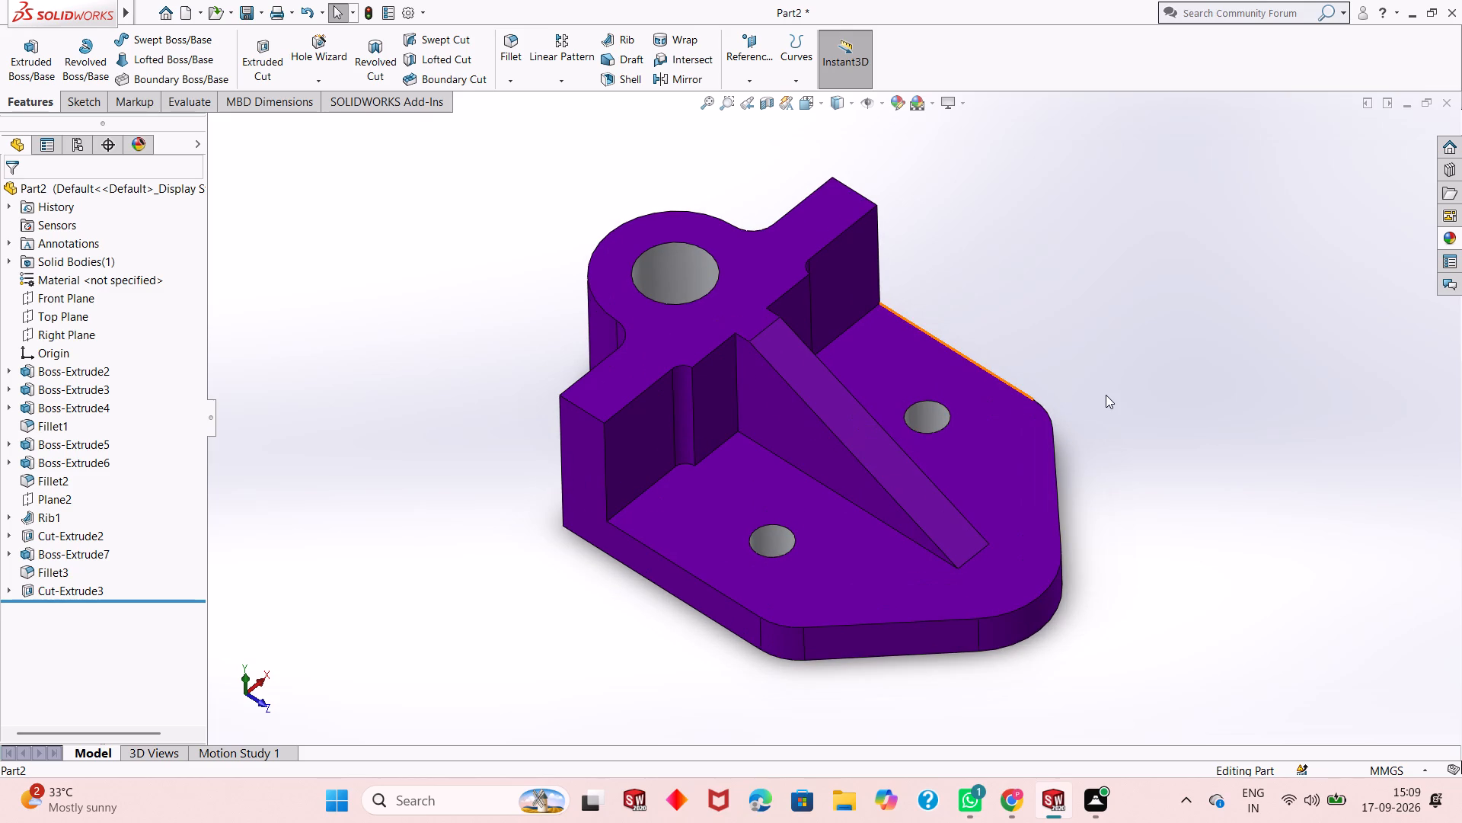
Save the part in the Downloads folder as "Ribbed mounting bracket with slotted flange" in SOLIDWORKS Part format.
{"action": "key", "text": "ctrl+s"}
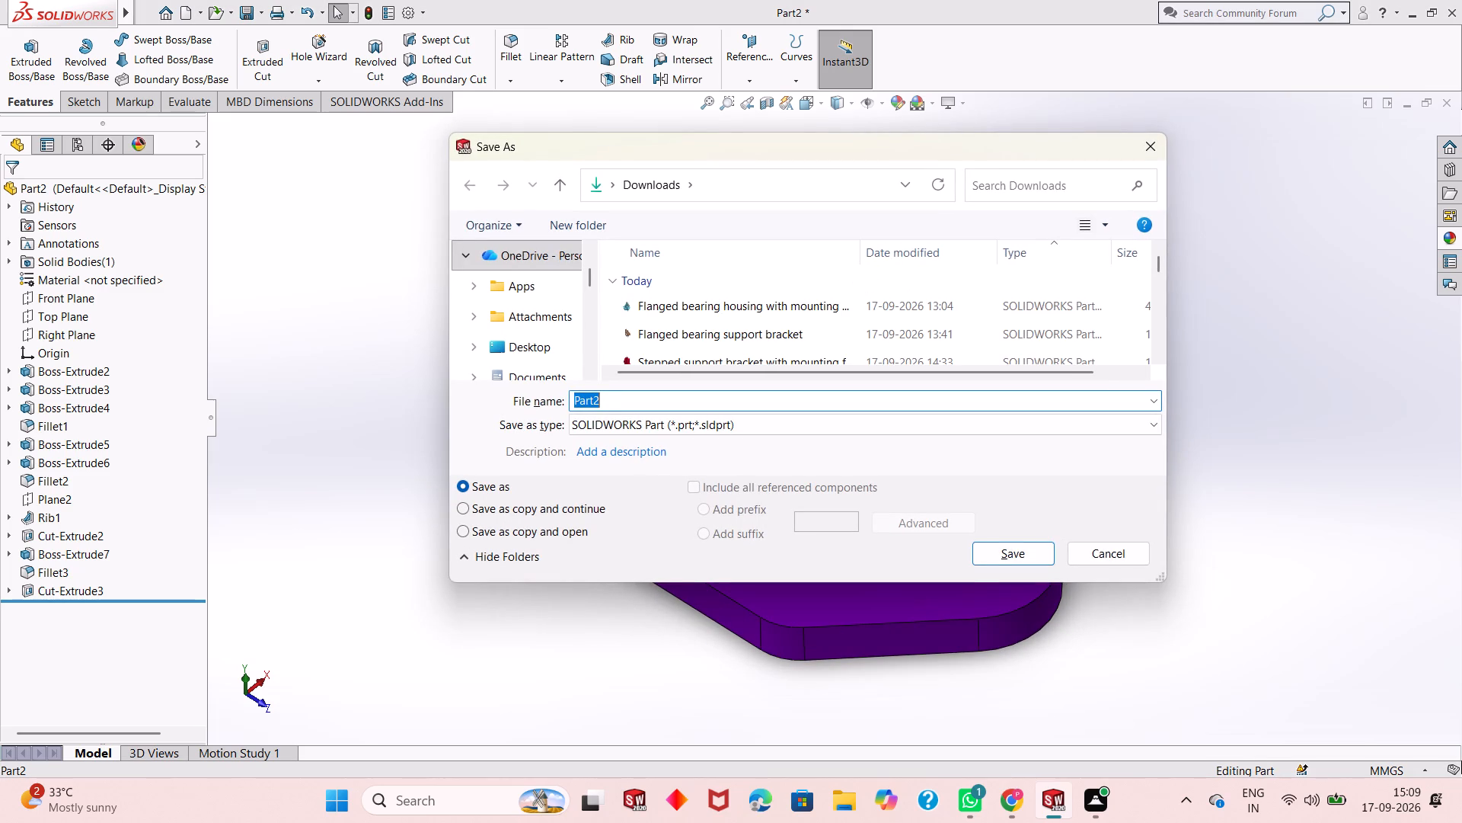
{"action": "key", "text": "shift+r"}
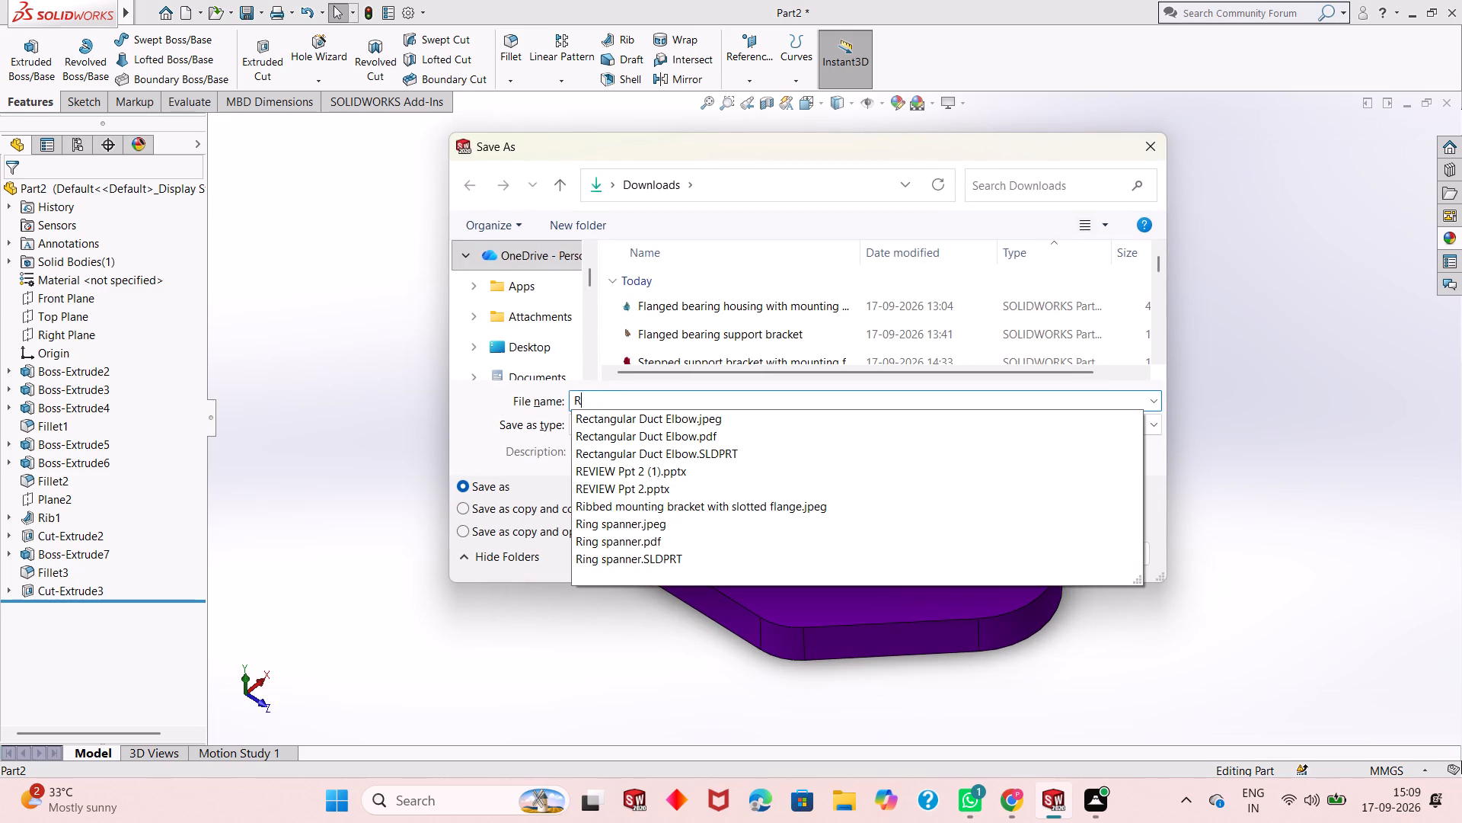
{"action": "type", "text": "ibbed"}
{"action": "key", "text": "space"}
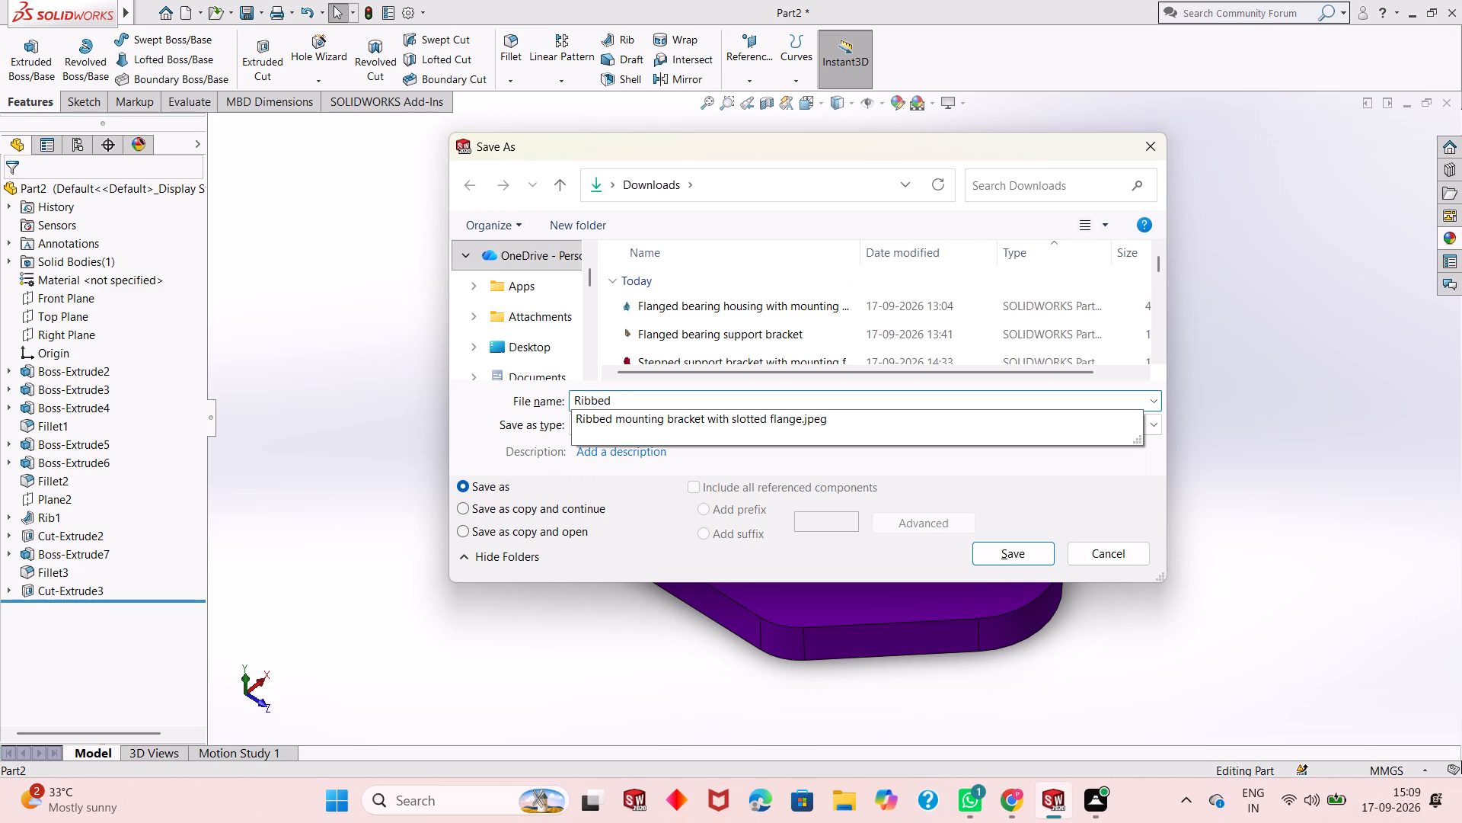
{"action": "type", "text": "mounting"}
{"action": "key", "text": "space"}
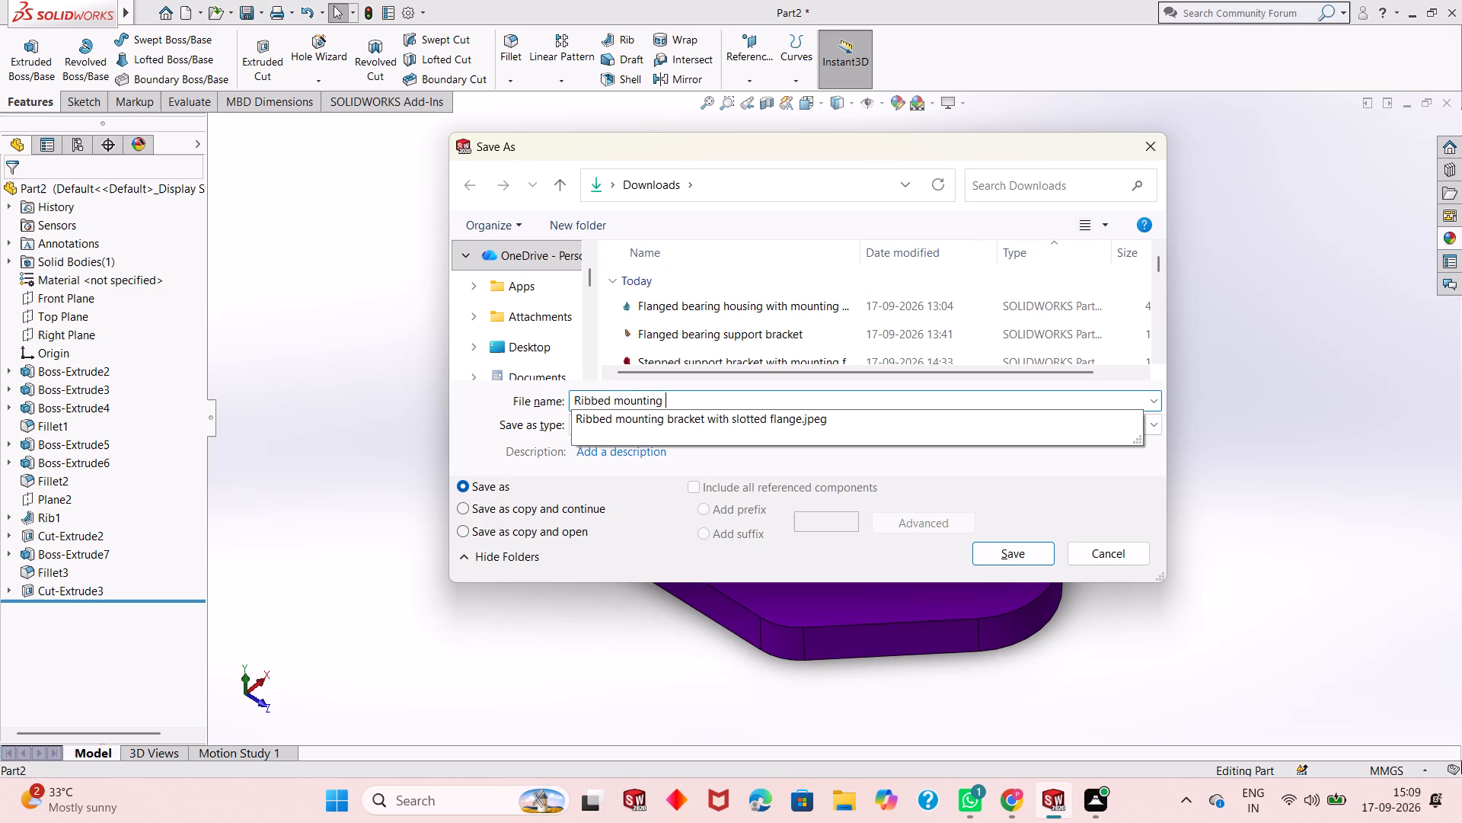
{"action": "type", "text": "bracket"}
{"action": "key", "text": "space"}
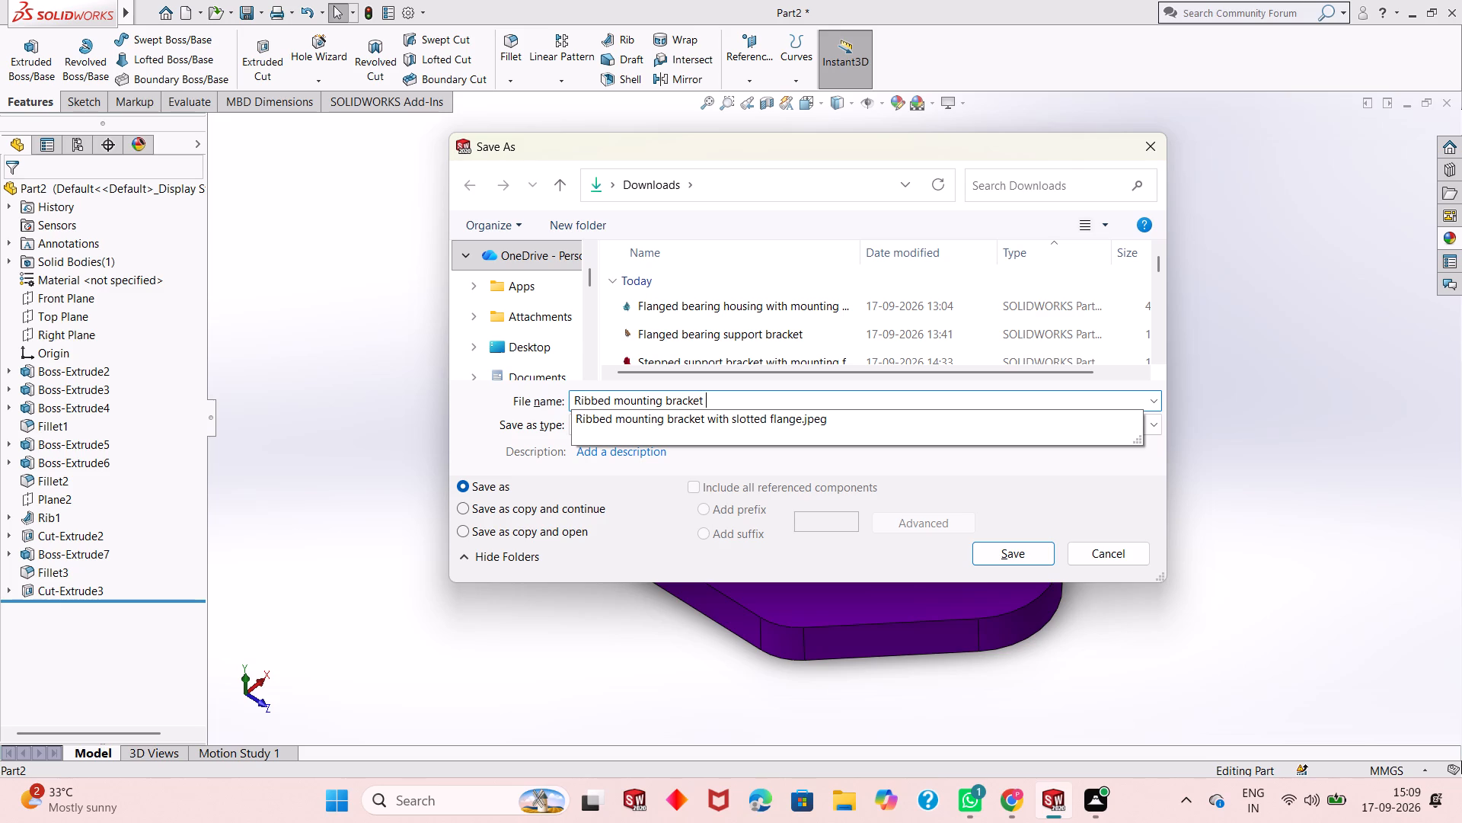
{"action": "type", "text": "with"}
{"action": "key", "text": "space"}
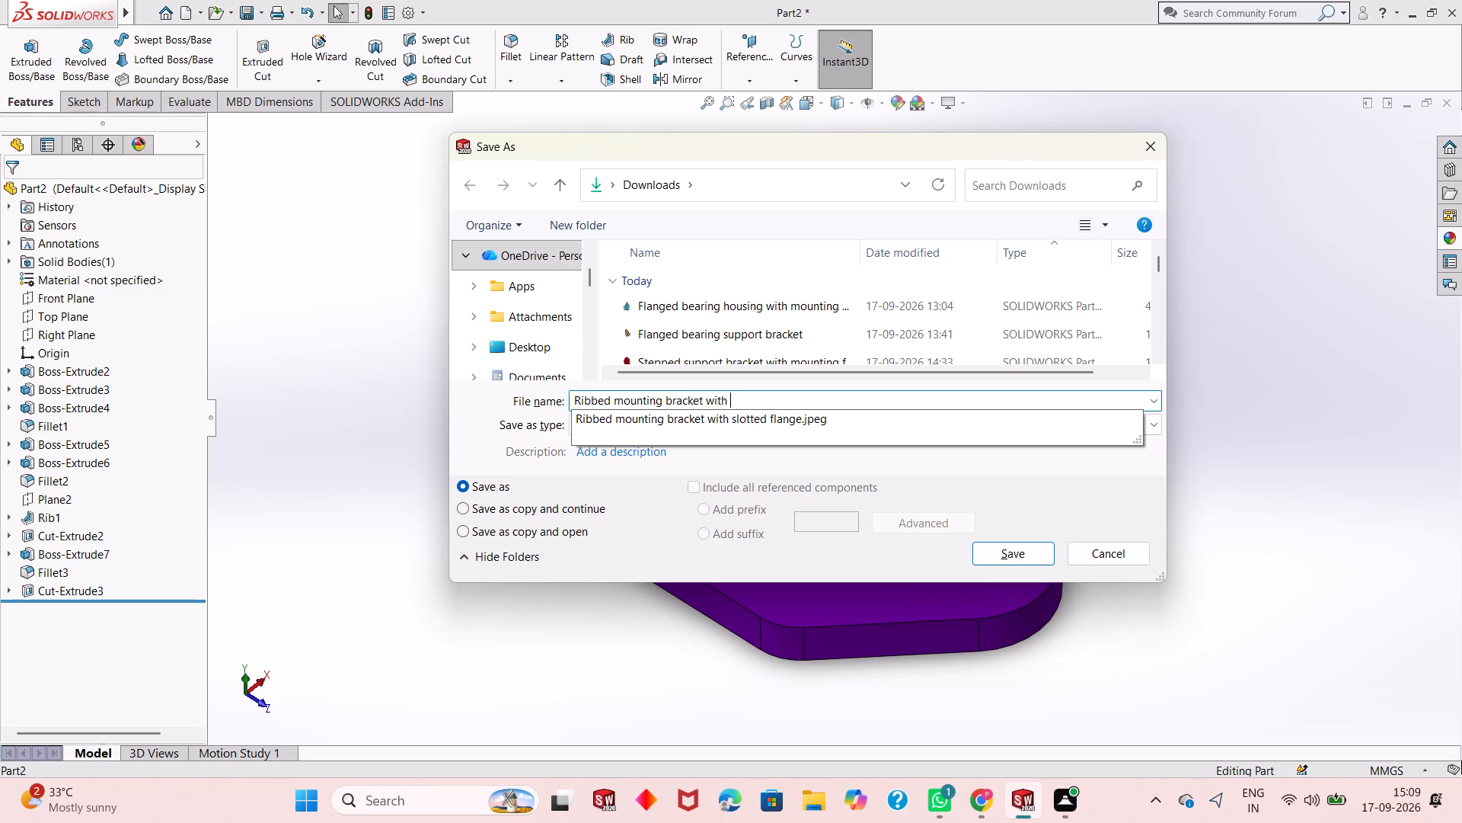
{"action": "type", "text": "slotted"}
{"action": "key", "text": "space"}
{"action": "key", "text": "BackSpace"}
{"action": "key", "text": "space"}
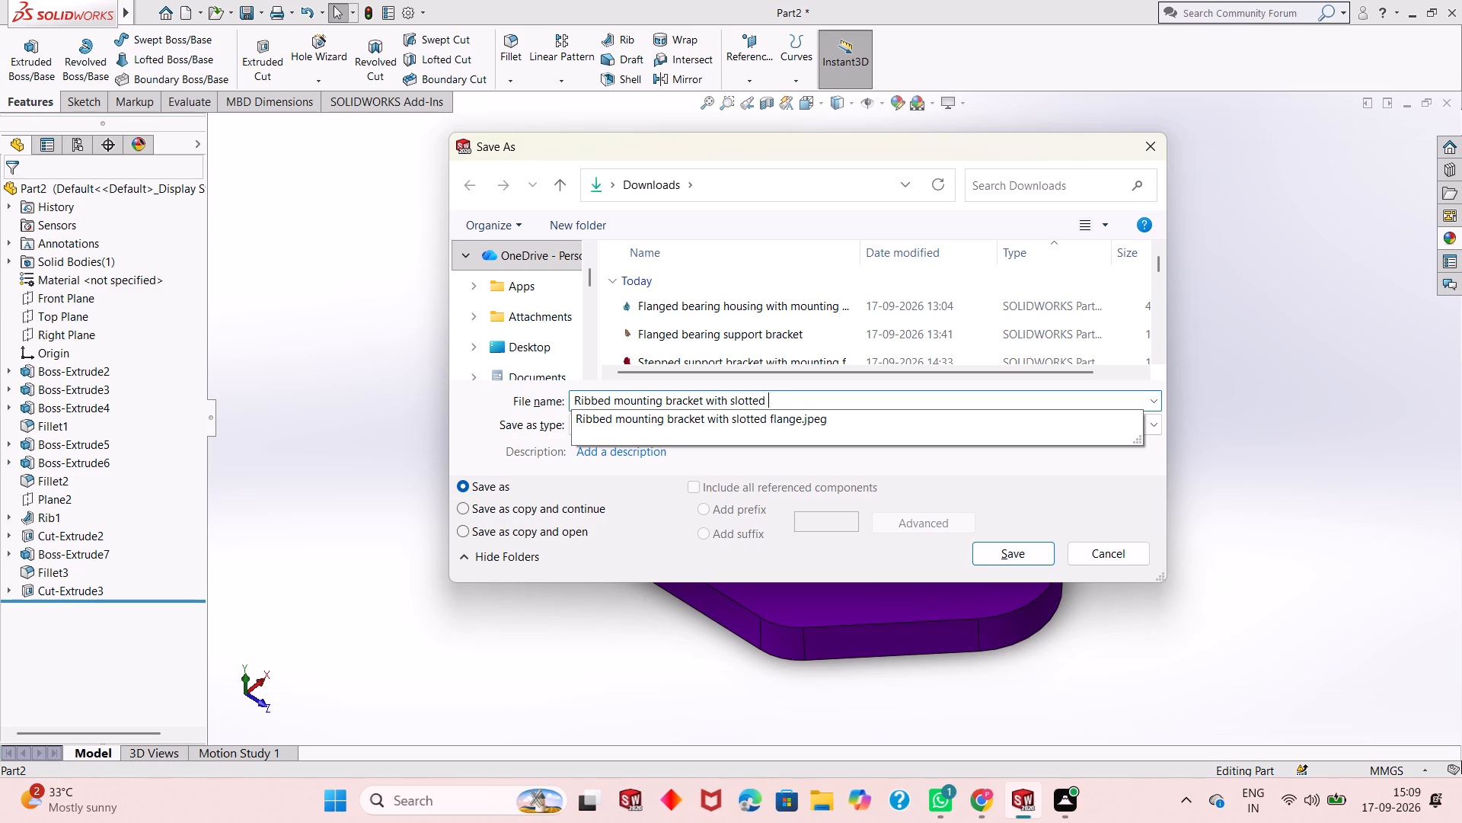
{"action": "type", "text": "fk"}
{"action": "key", "text": "BackSpace"}
{"action": "type", "text": "lange"}
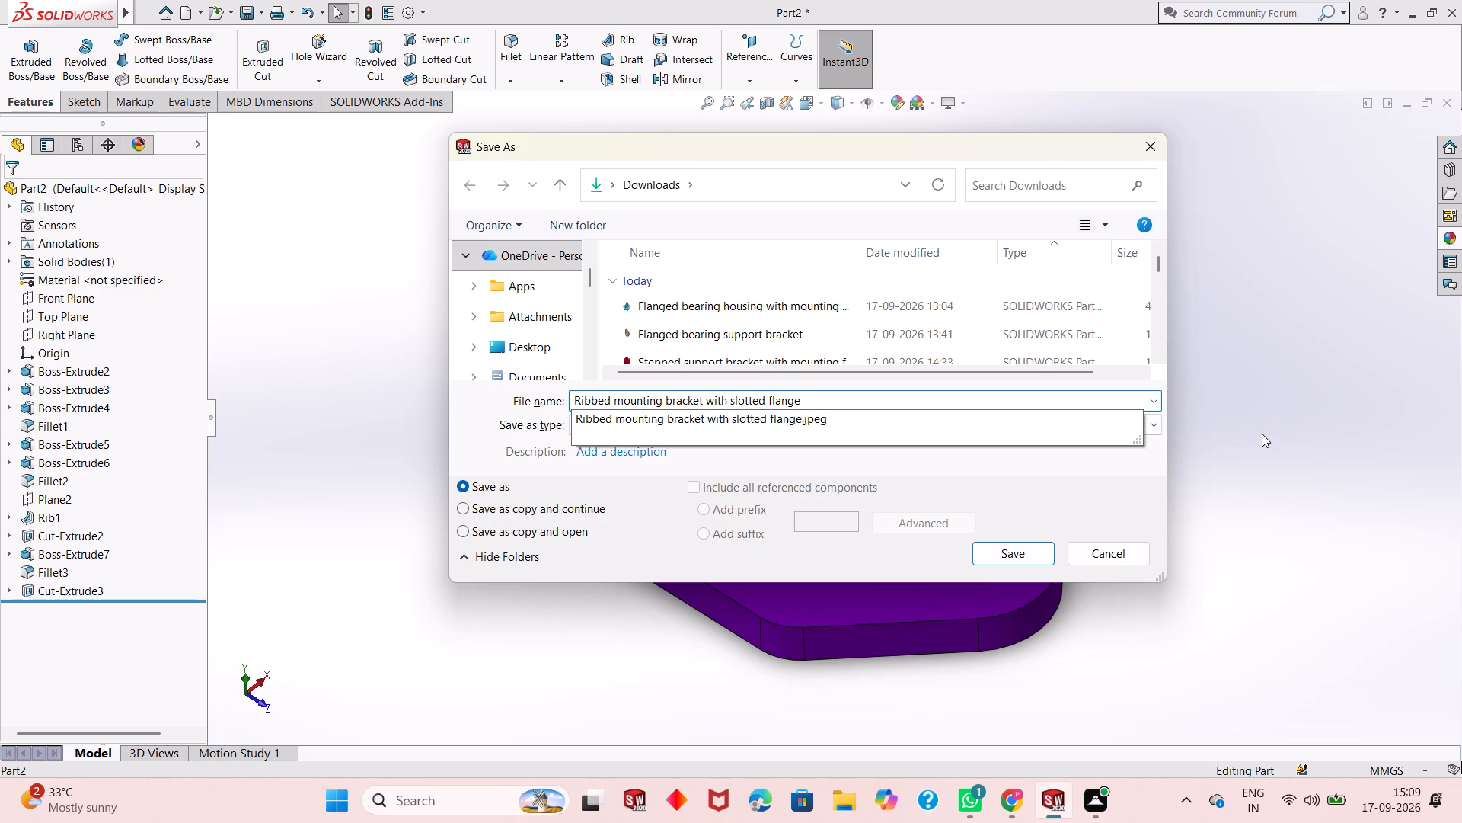
{"action": "key", "text": "space"}
{"action": "key", "text": "BackSpace"}
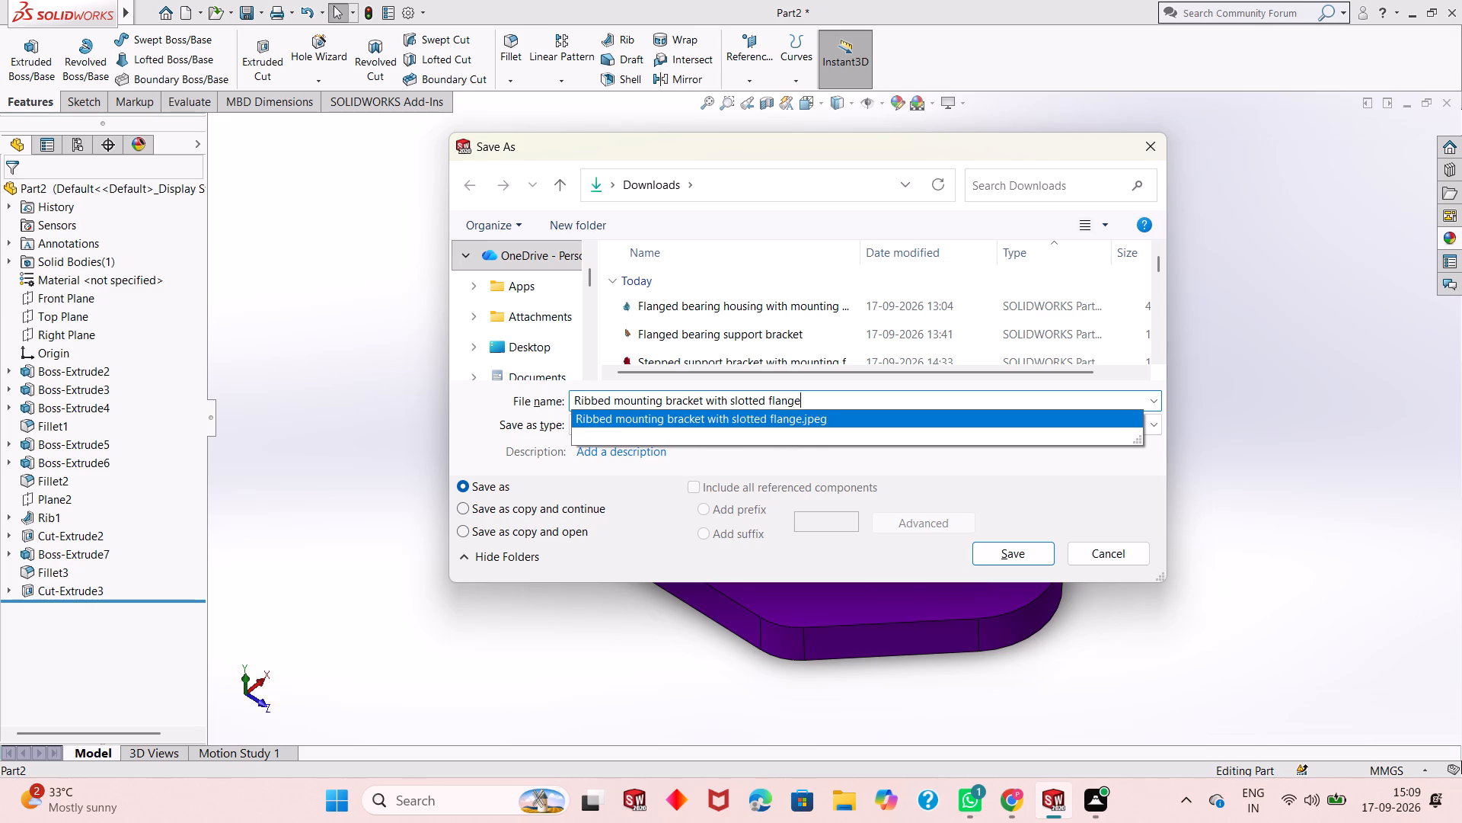
{"action": "left_click", "coordinate": [1017, 556]}
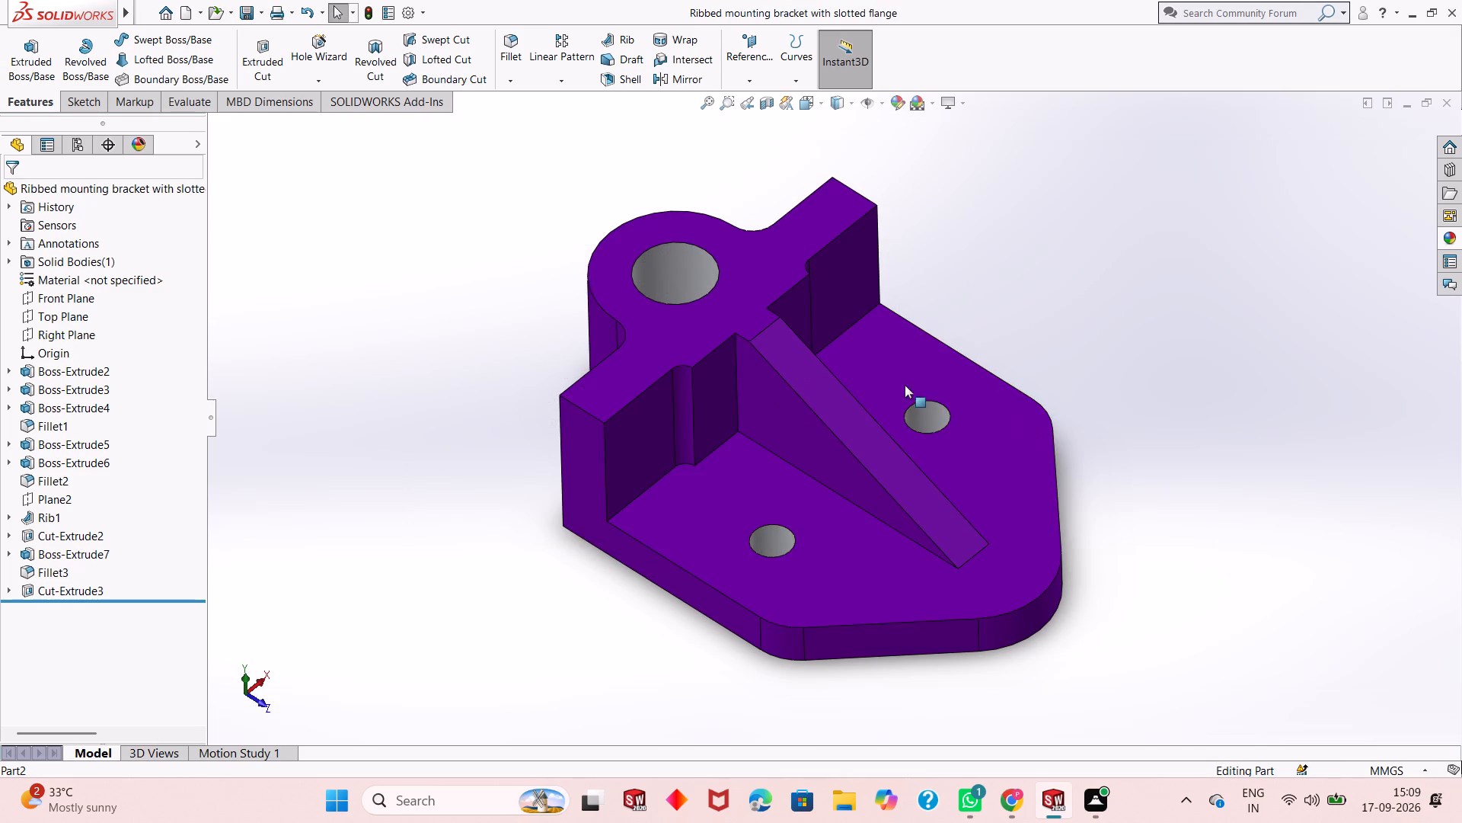
Save a PDF copy of the bracket in Downloads under the name "Ribbed mounting bracket with slotted flange".
{"action": "left_click", "coordinate": [263, 18]}
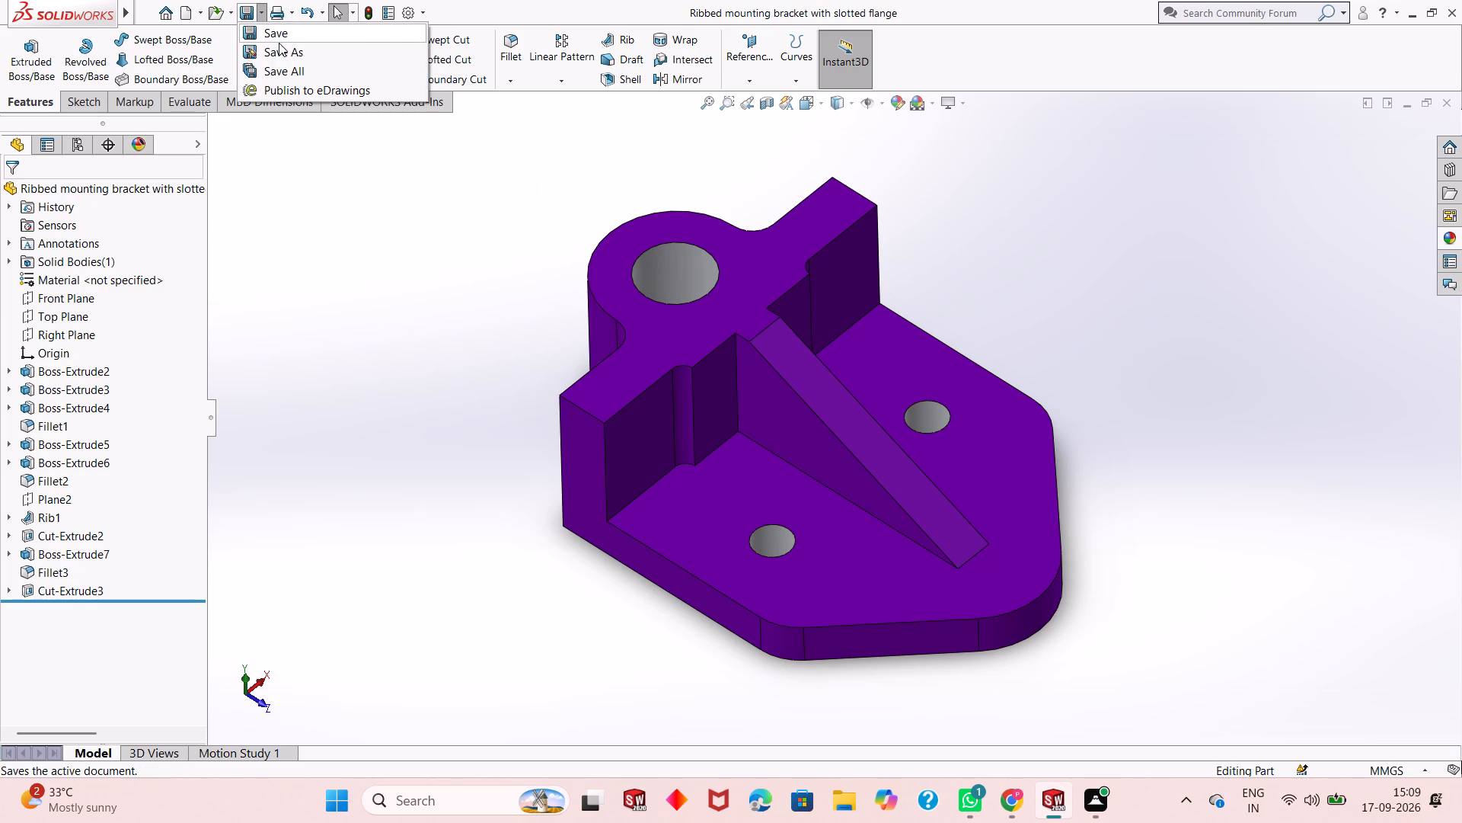
{"action": "left_click", "coordinate": [287, 49]}
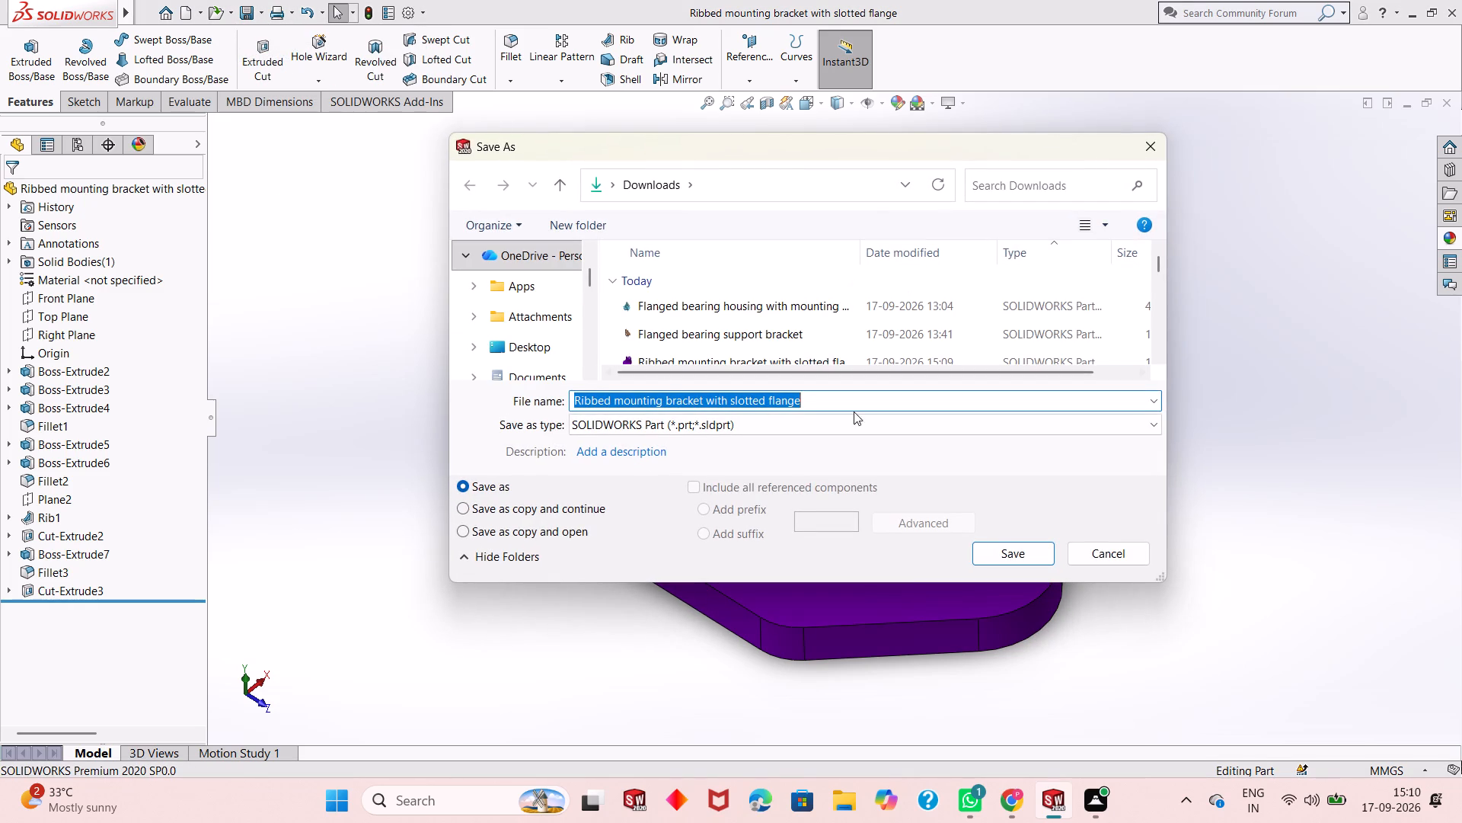
{"action": "left_click", "coordinate": [883, 428]}
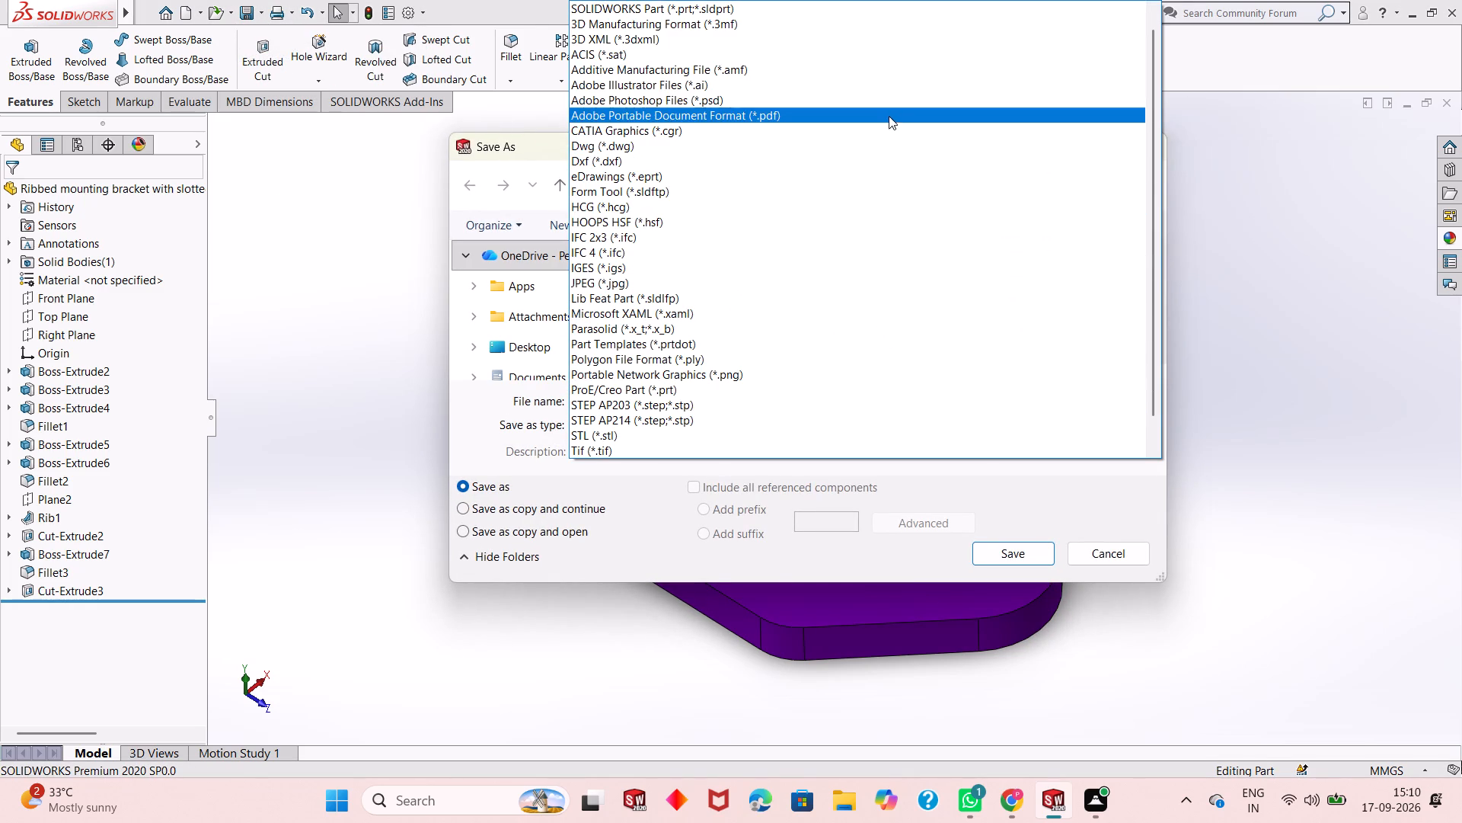
{"action": "left_click", "coordinate": [889, 115]}
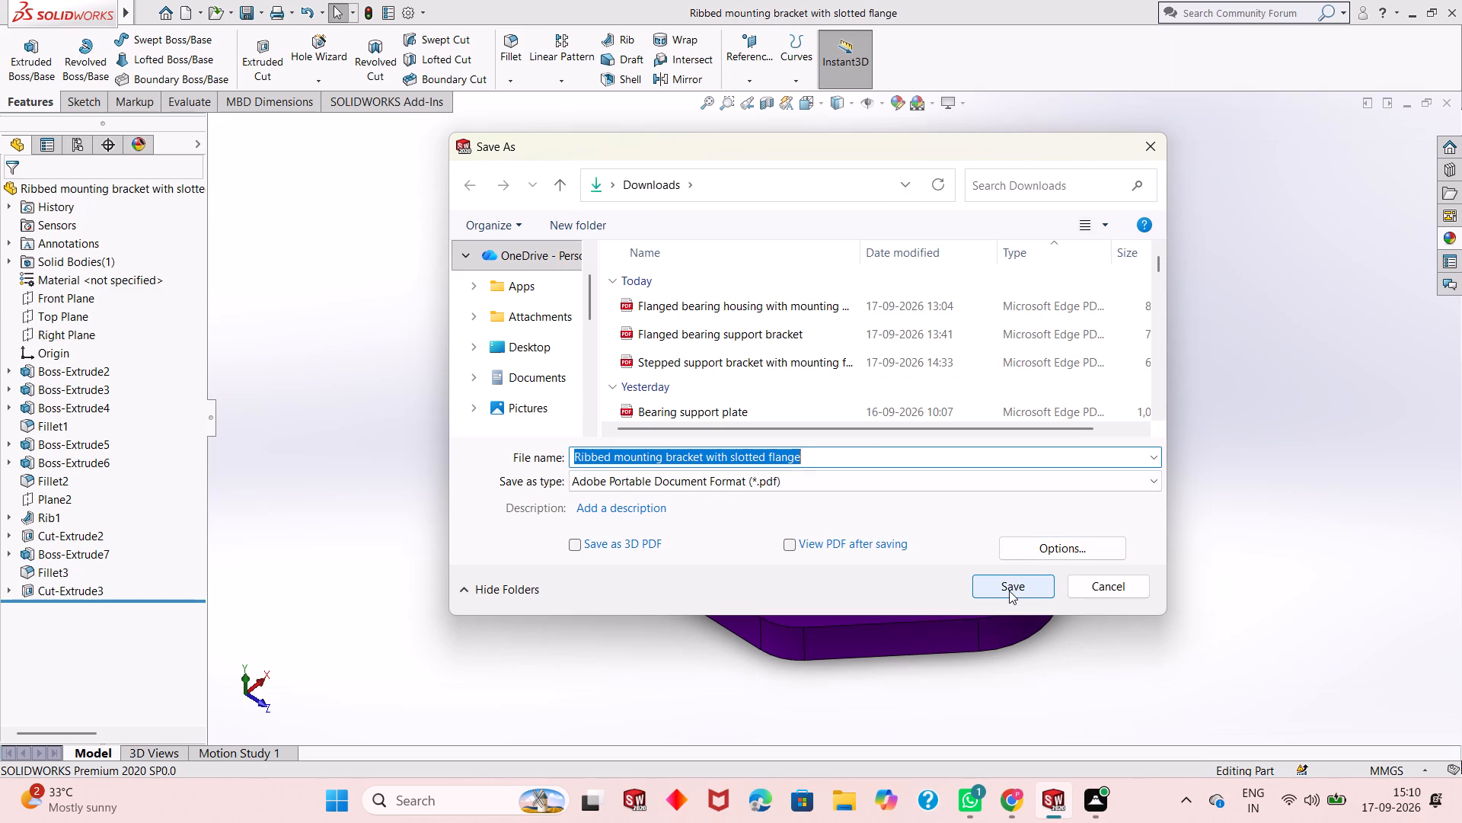
{"action": "left_click", "coordinate": [1009, 591]}
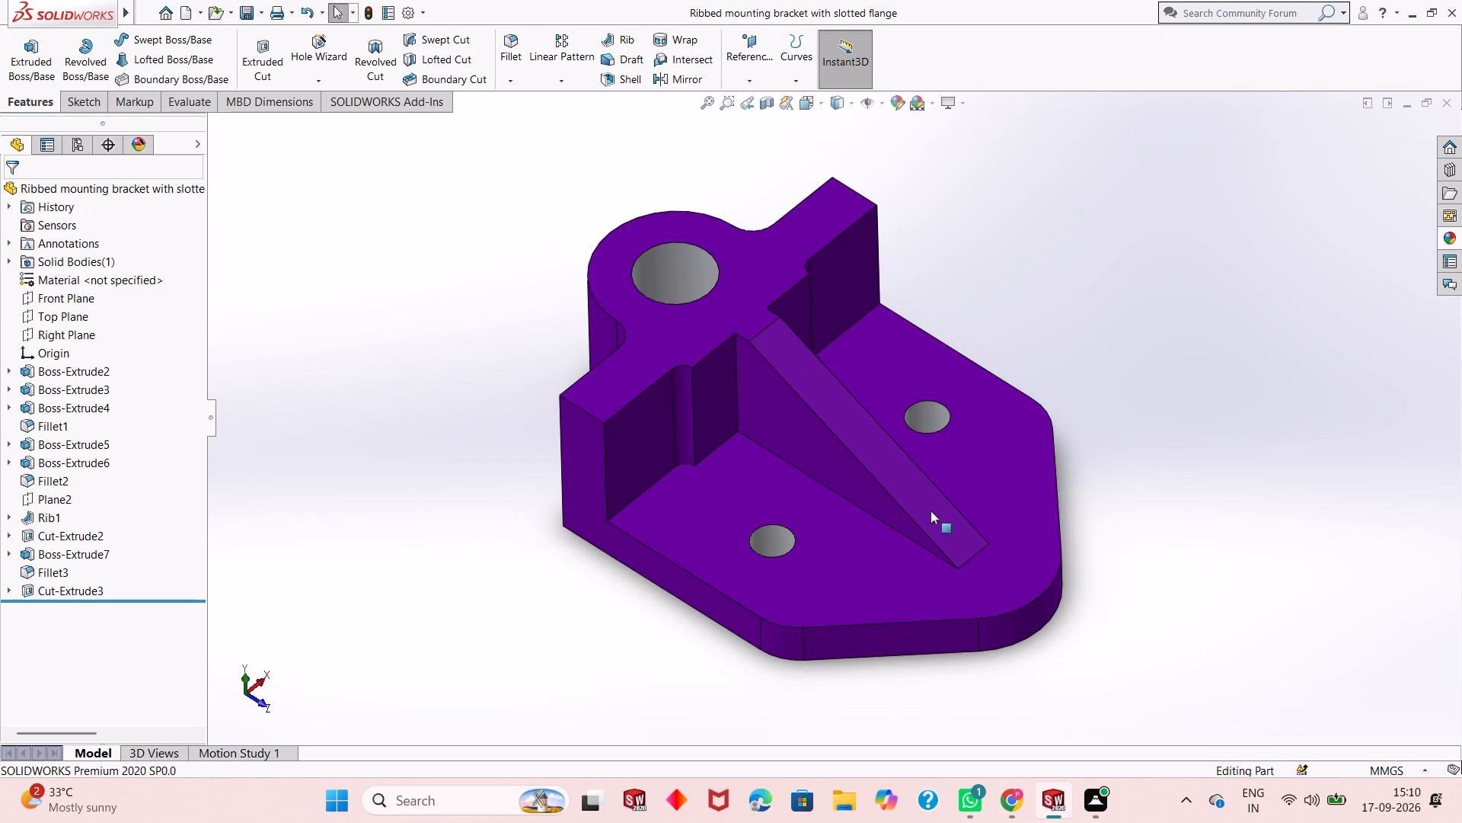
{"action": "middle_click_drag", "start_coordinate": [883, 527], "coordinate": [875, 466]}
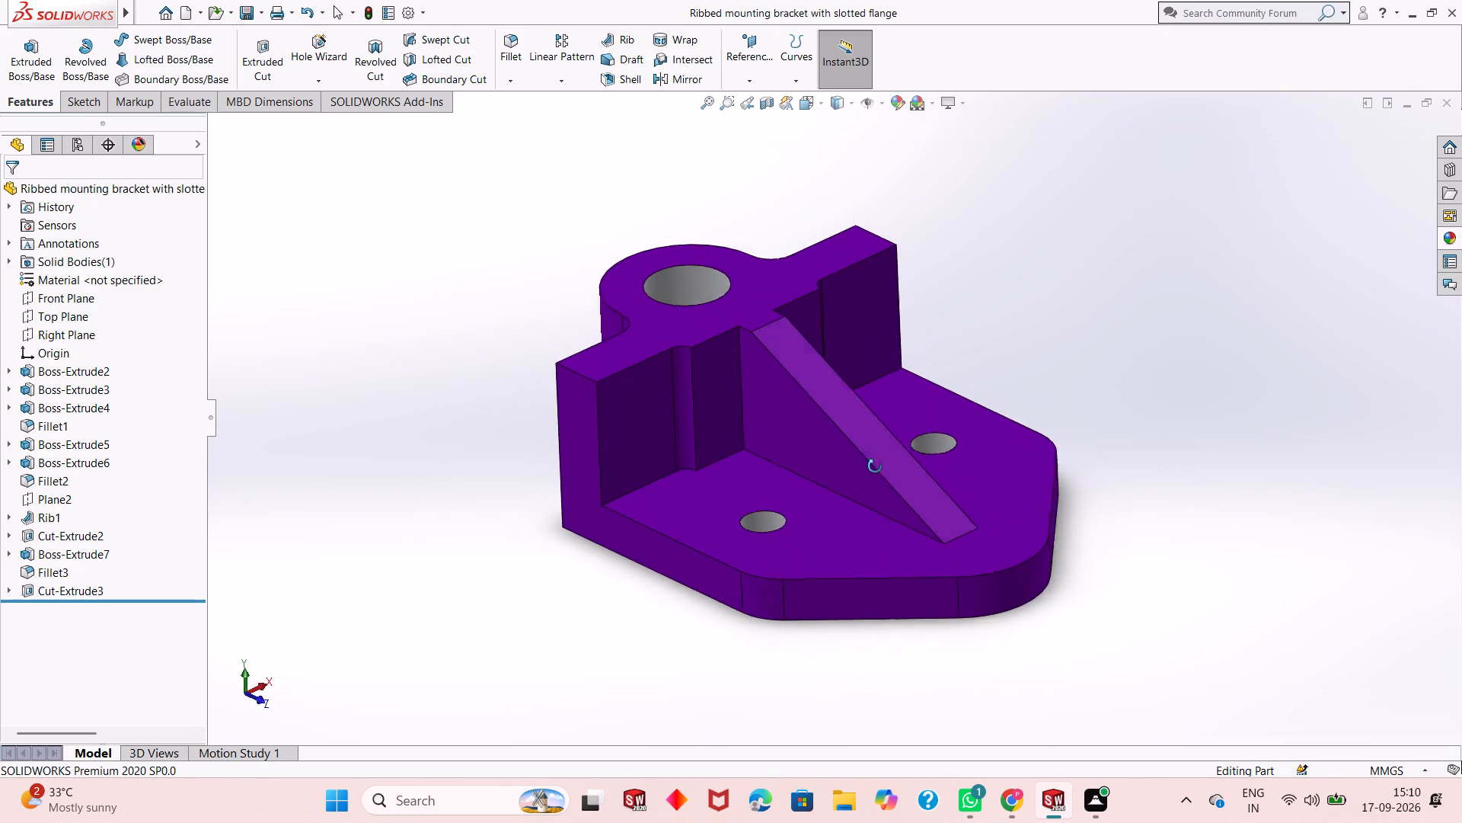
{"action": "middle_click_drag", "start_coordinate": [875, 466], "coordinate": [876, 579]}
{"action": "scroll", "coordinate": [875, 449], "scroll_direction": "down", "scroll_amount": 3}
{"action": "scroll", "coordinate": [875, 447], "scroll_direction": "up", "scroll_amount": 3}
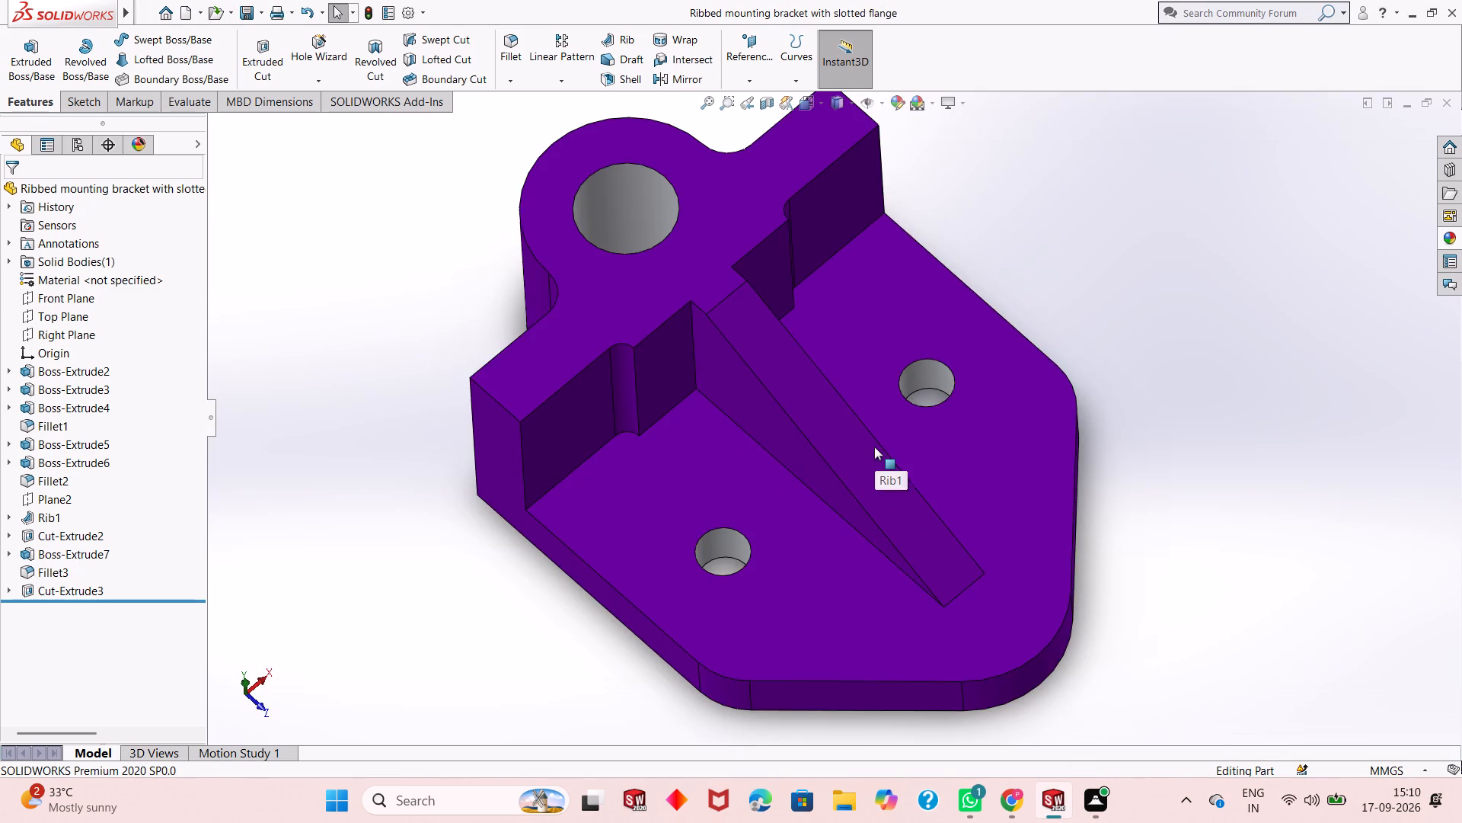